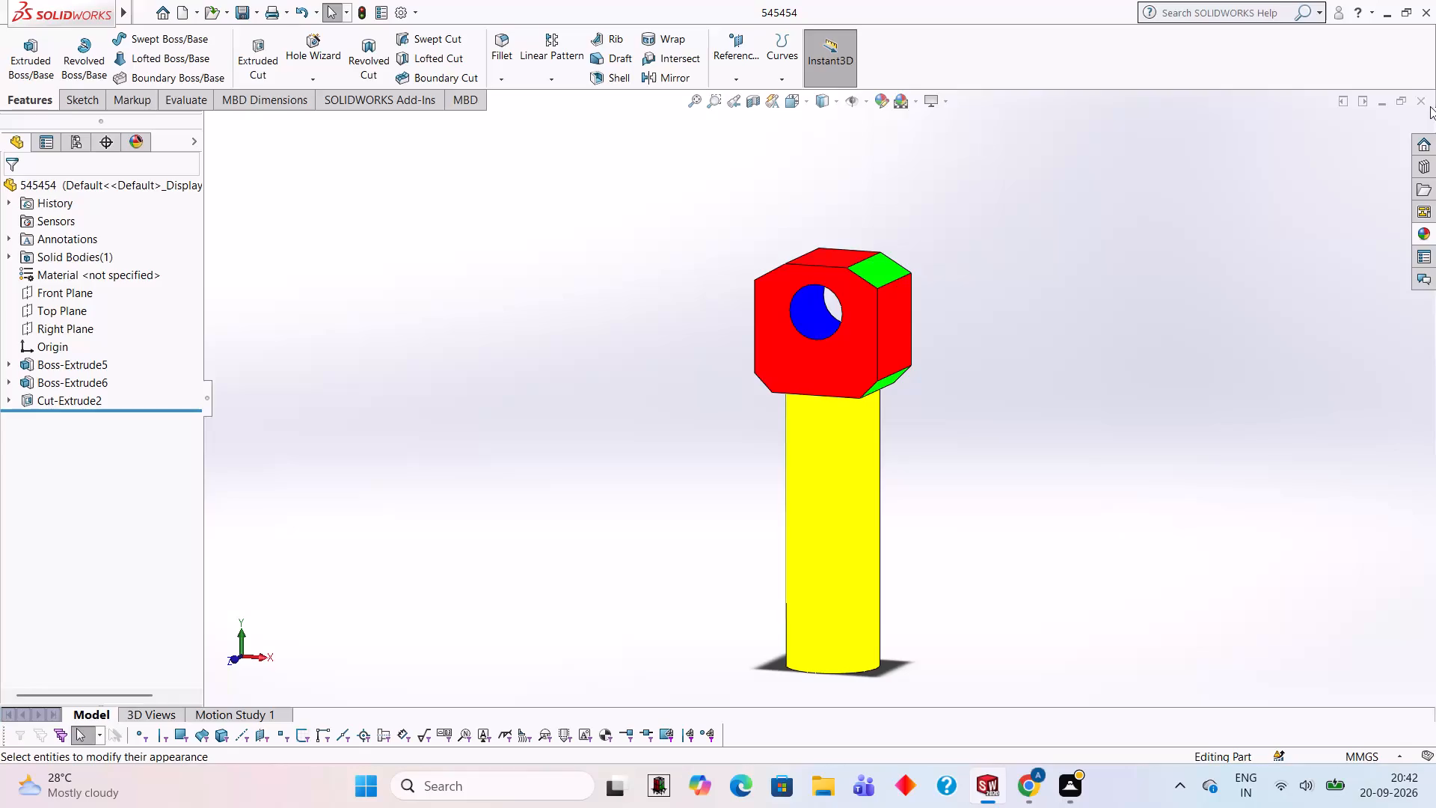
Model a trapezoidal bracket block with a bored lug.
Close the open 545454 part and create a new part document.
{"action": "left_click", "coordinate": [1430, 106]}
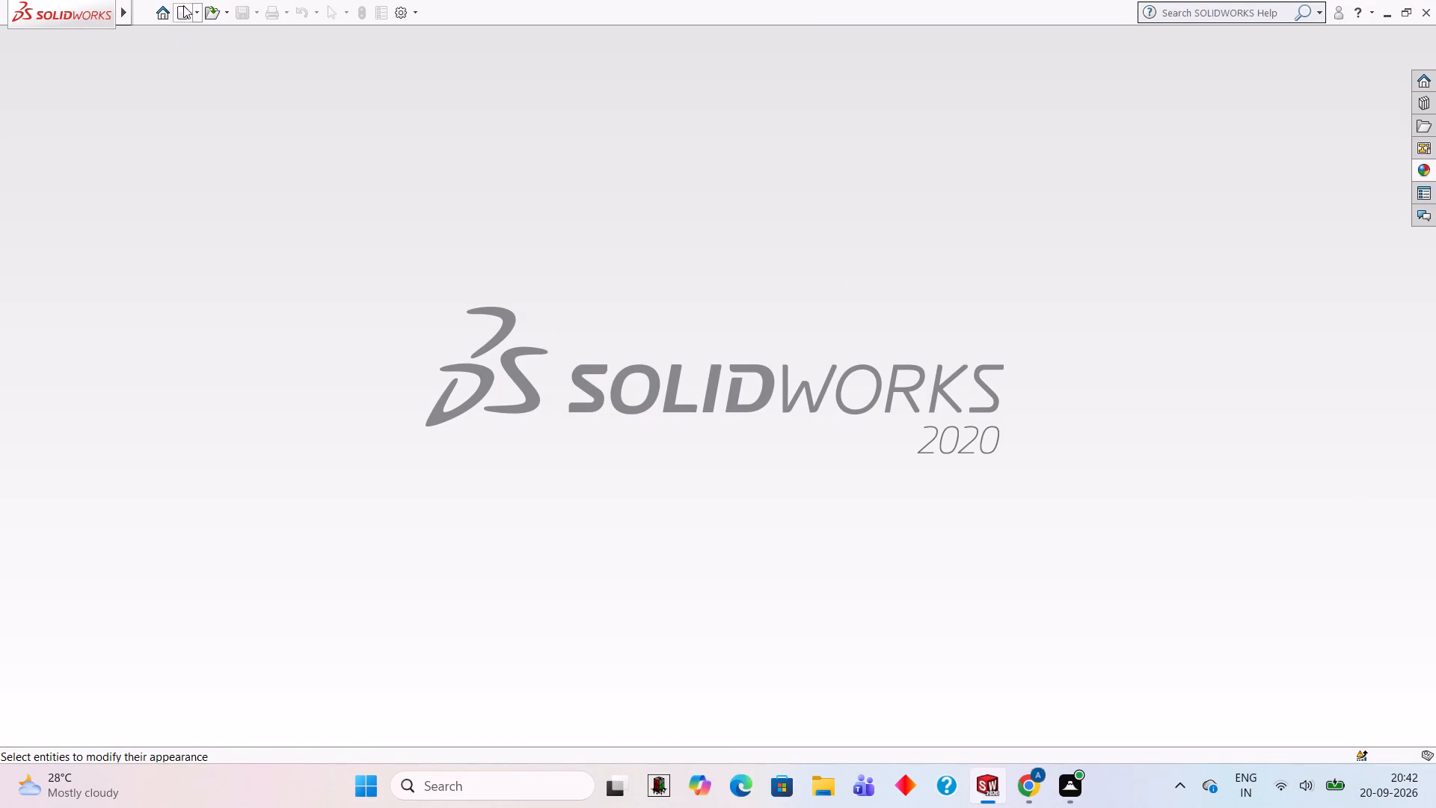
{"action": "left_click", "coordinate": [185, 8]}
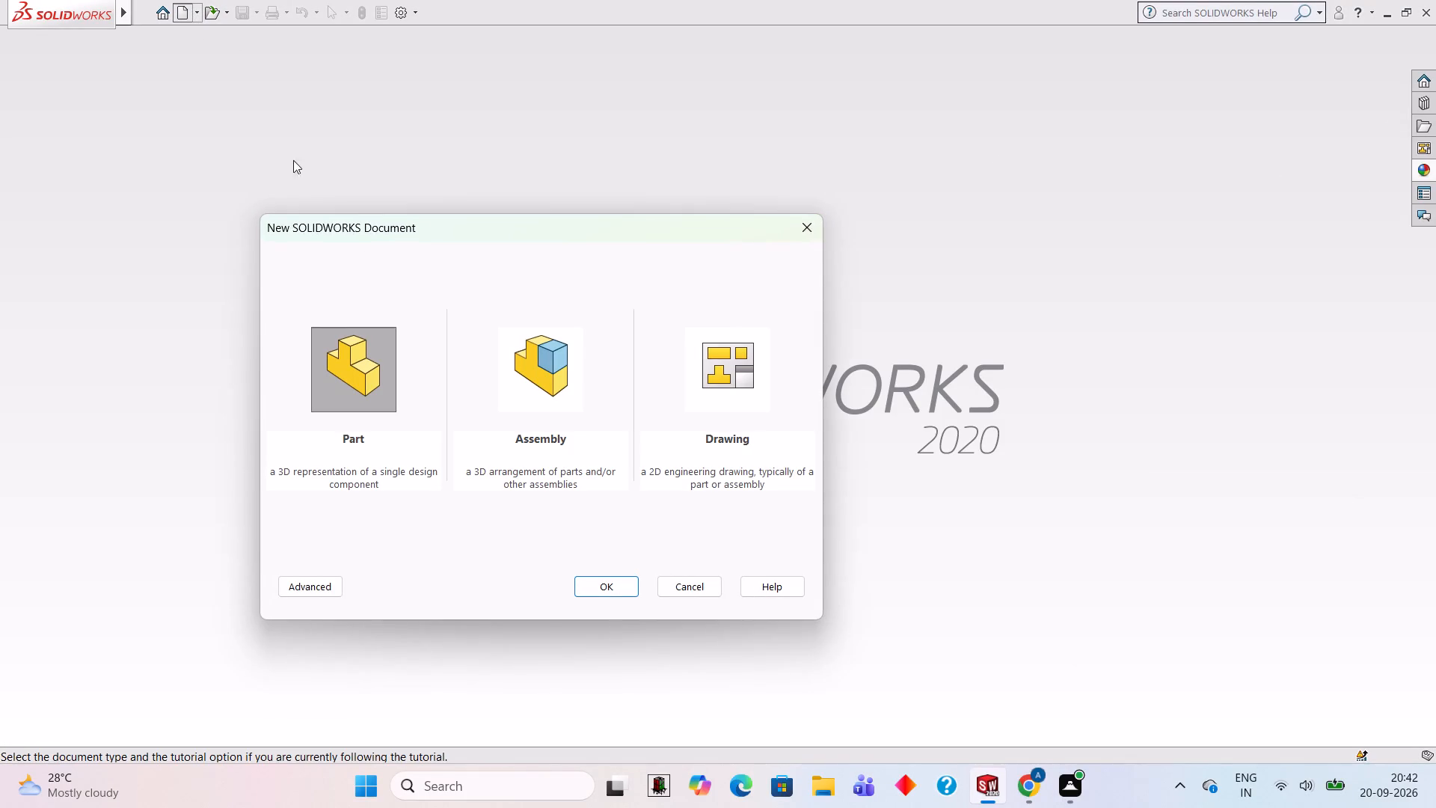
{"action": "left_click", "coordinate": [601, 583]}
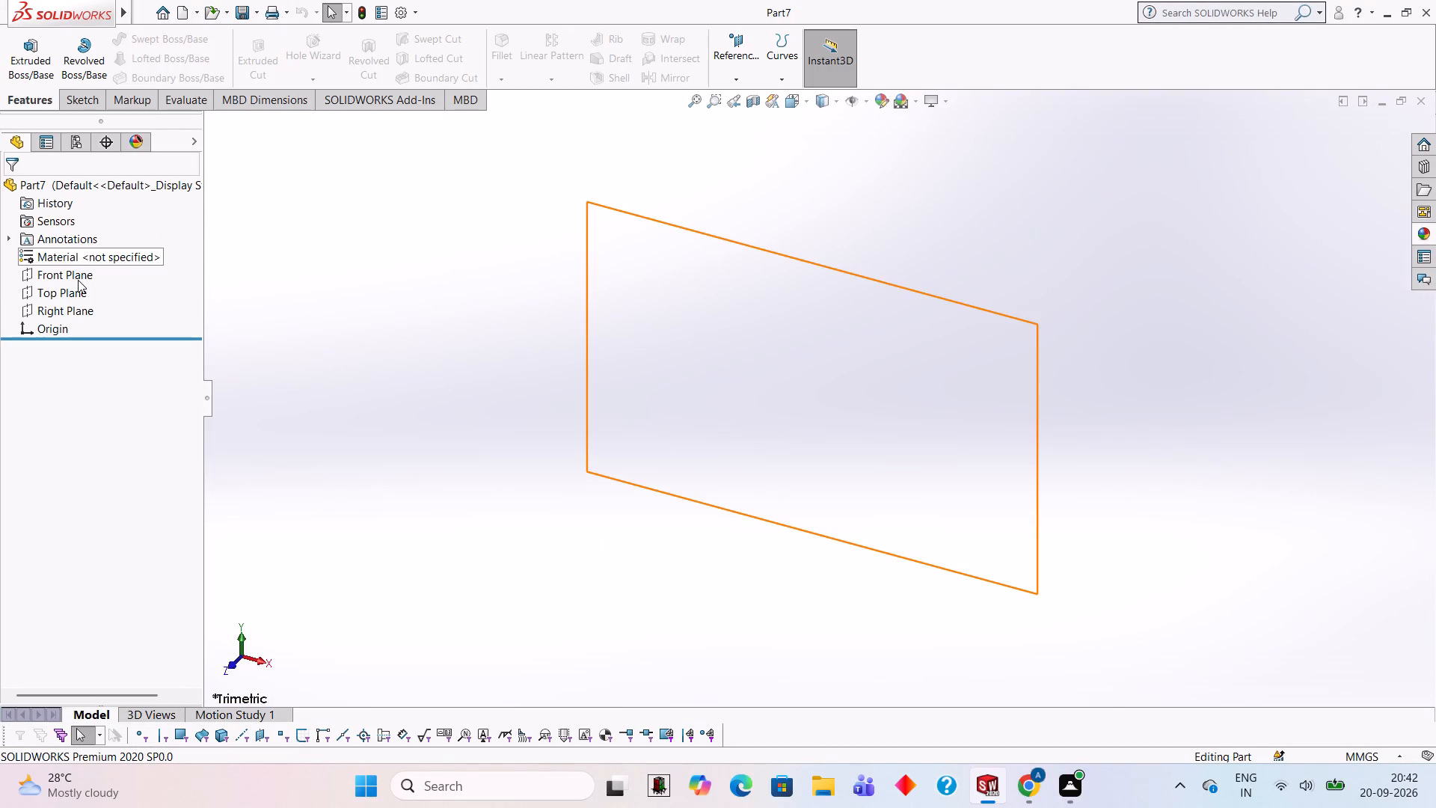
Open a new sketch on the Front Plane.
{"action": "left_click", "coordinate": [78, 280]}
{"action": "left_click", "coordinate": [91, 254]}
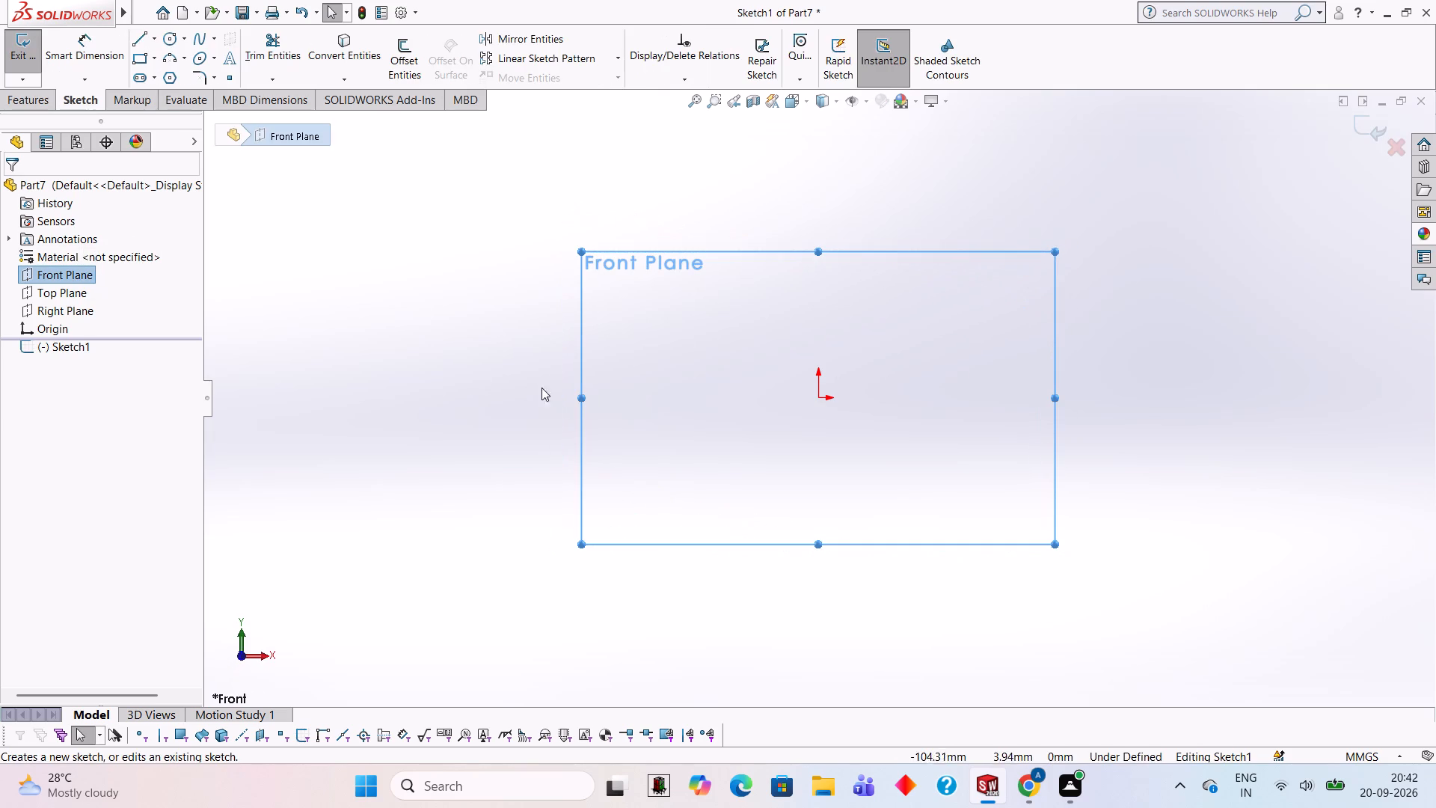
{"action": "left_click", "coordinate": [595, 378]}
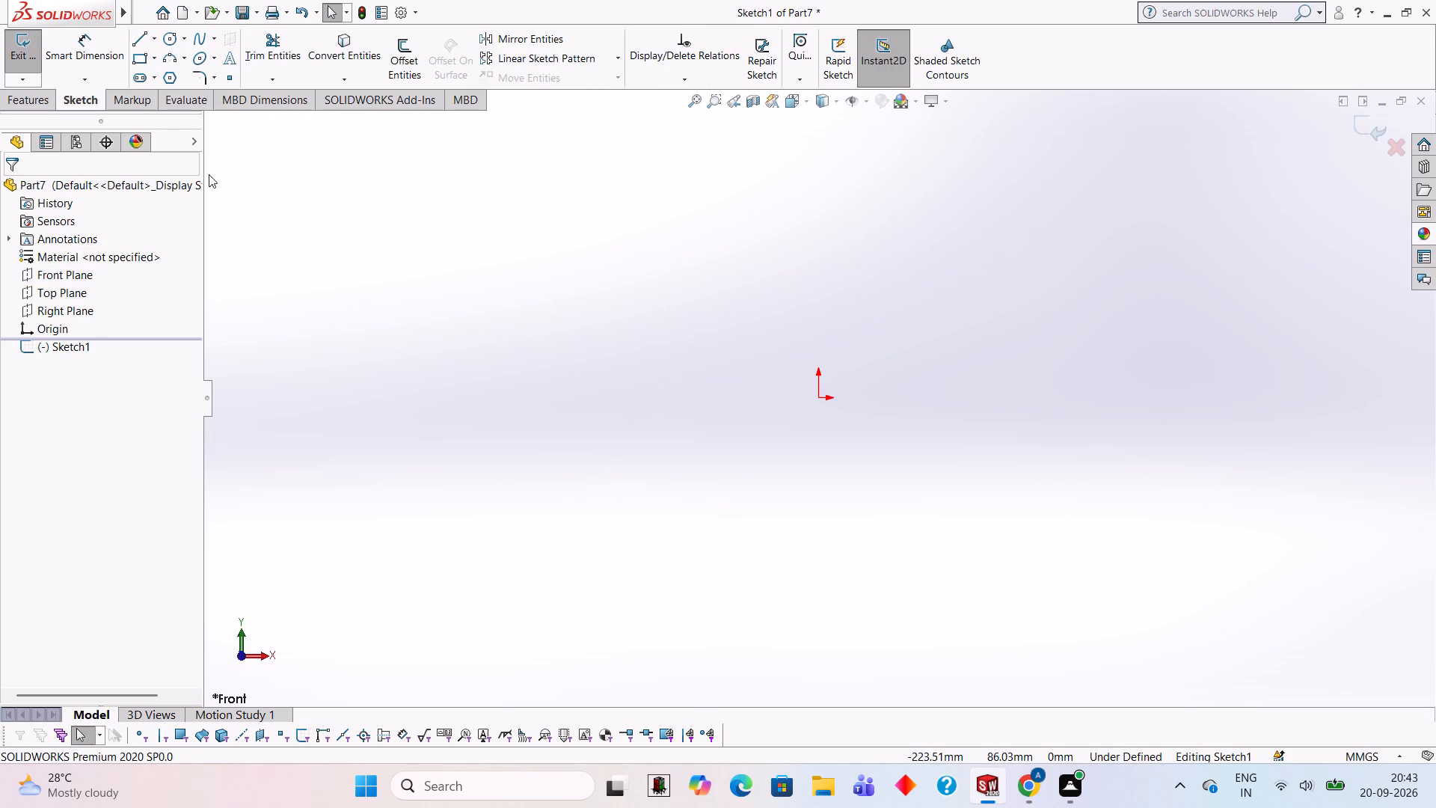
Sketch a 50 mm horizontal line from the origin in the negative X direction.
{"action": "left_click", "coordinate": [138, 36]}
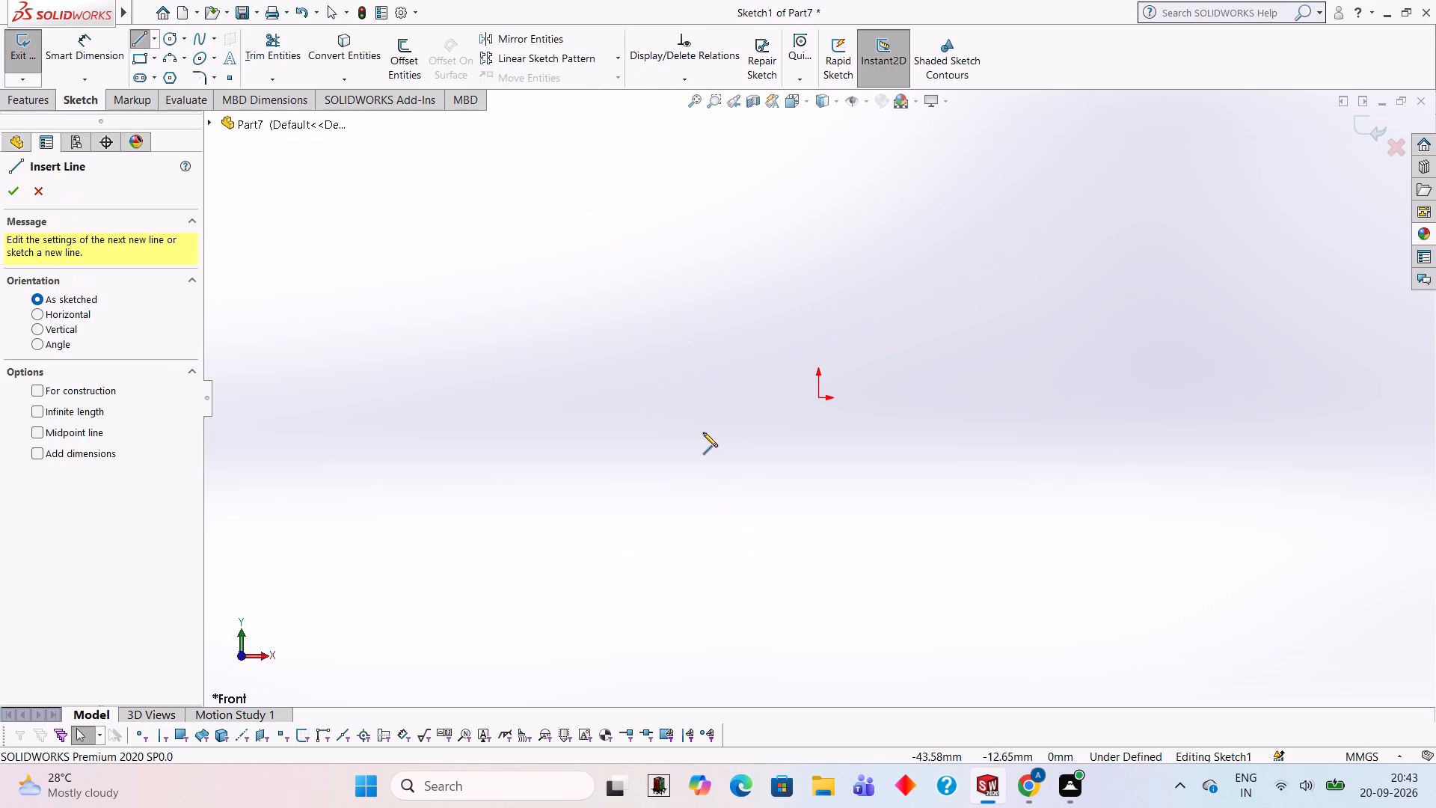
{"action": "left_click", "coordinate": [817, 397]}
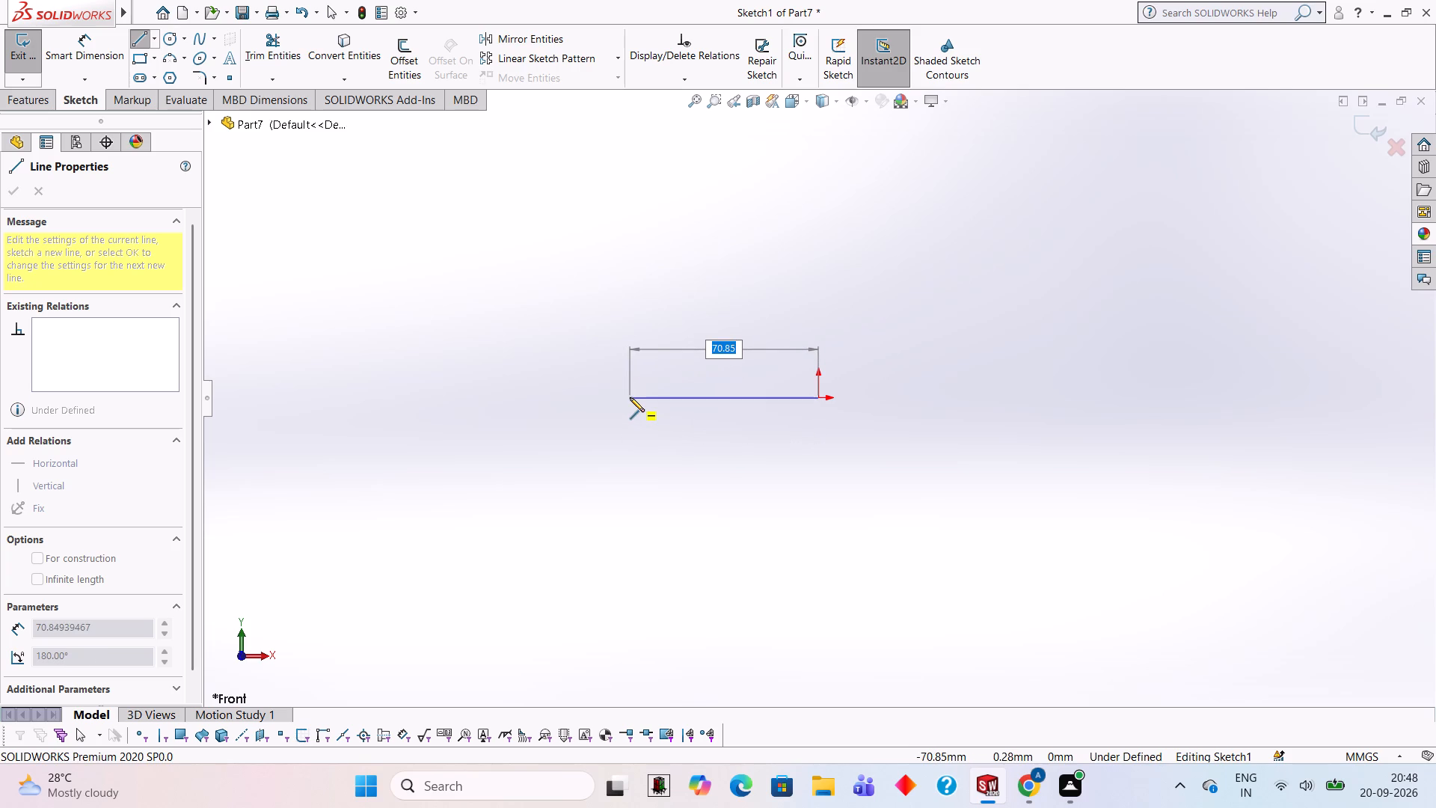
{"action": "type", "text": "50"}
{"action": "key", "text": "Return"}
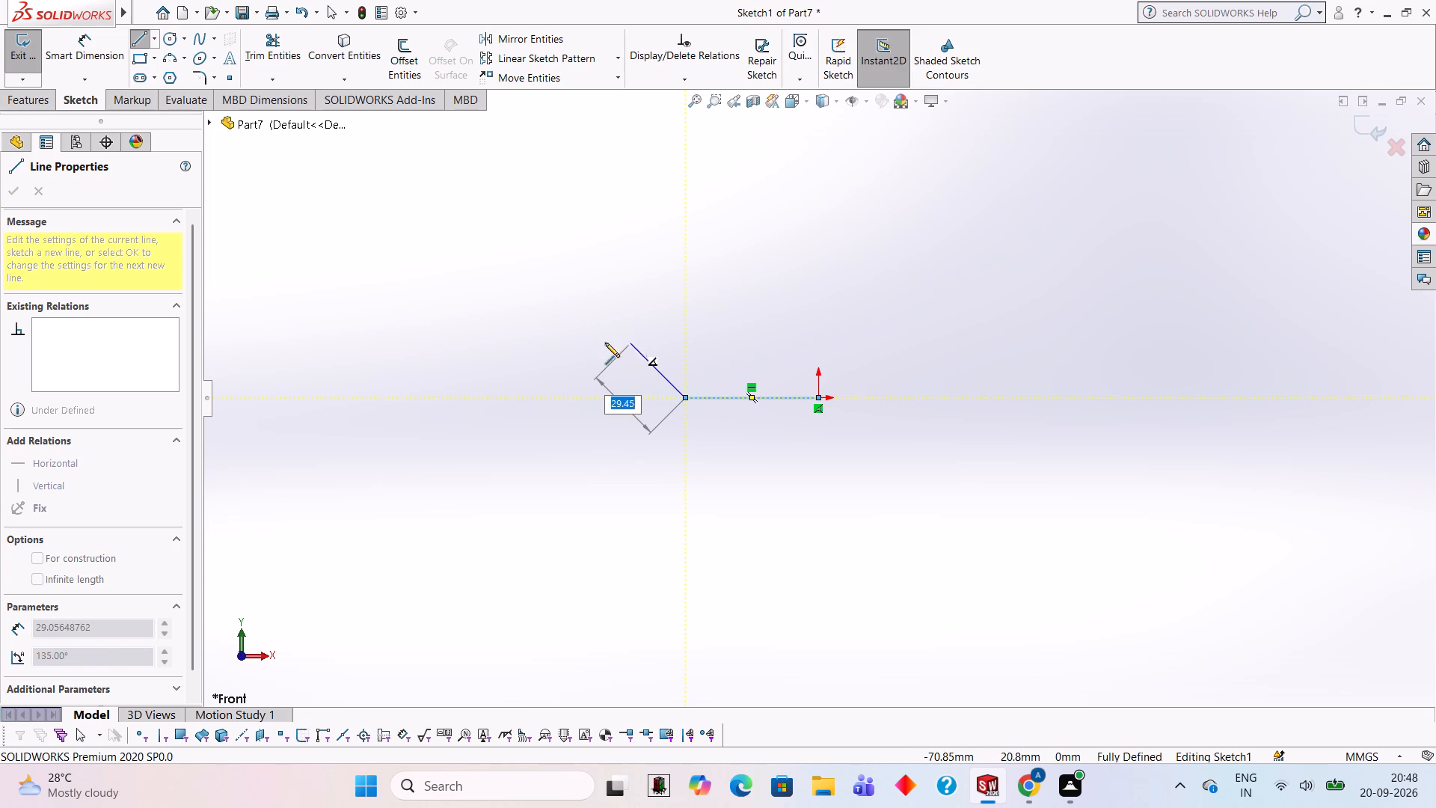
{"action": "key", "text": "Escape"}
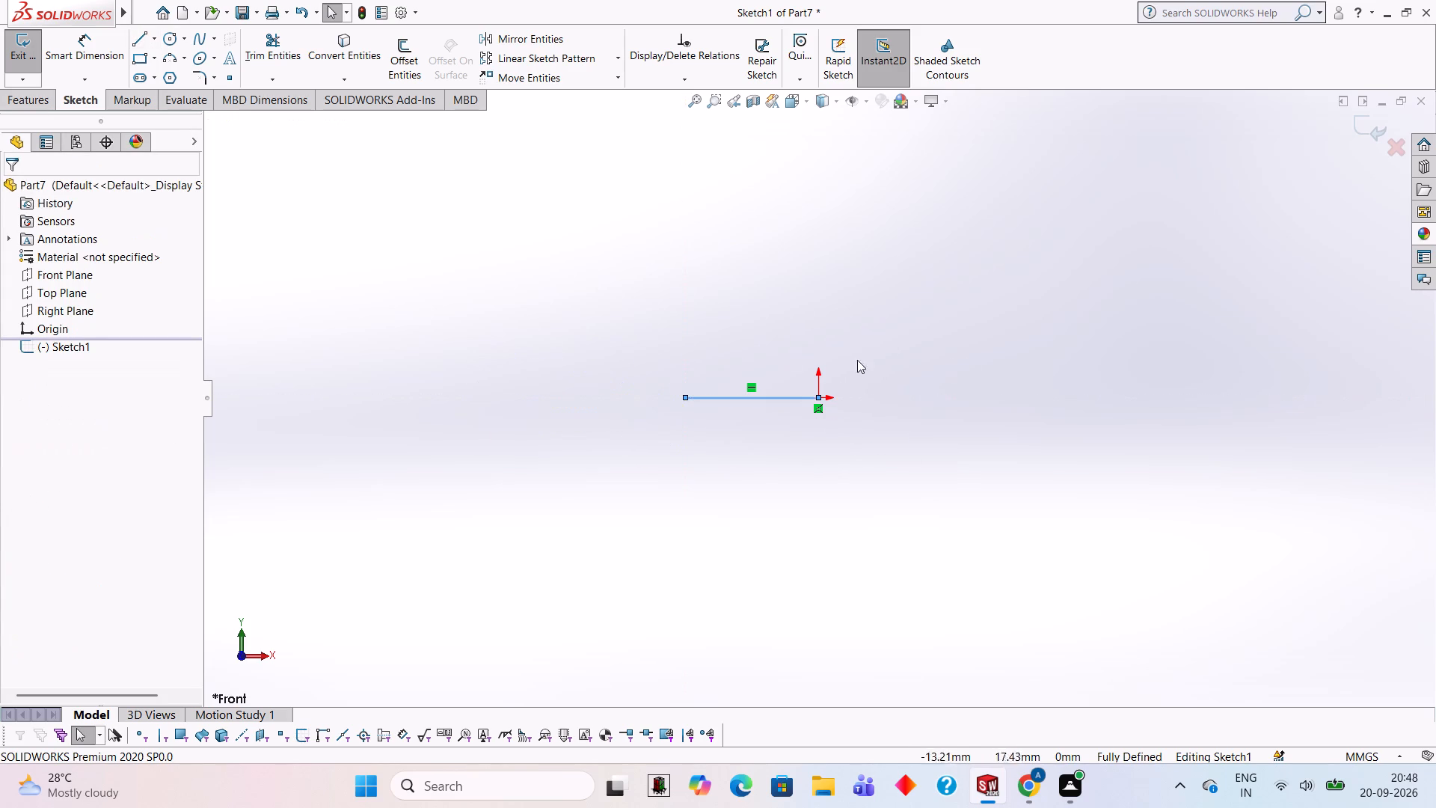
Sketch a second 50 mm horizontal line from the origin in the positive X direction.
{"action": "scroll", "coordinate": [960, 377], "scroll_direction": "down", "scroll_amount": 2}
{"action": "scroll", "coordinate": [797, 414], "scroll_direction": "down", "scroll_amount": 1}
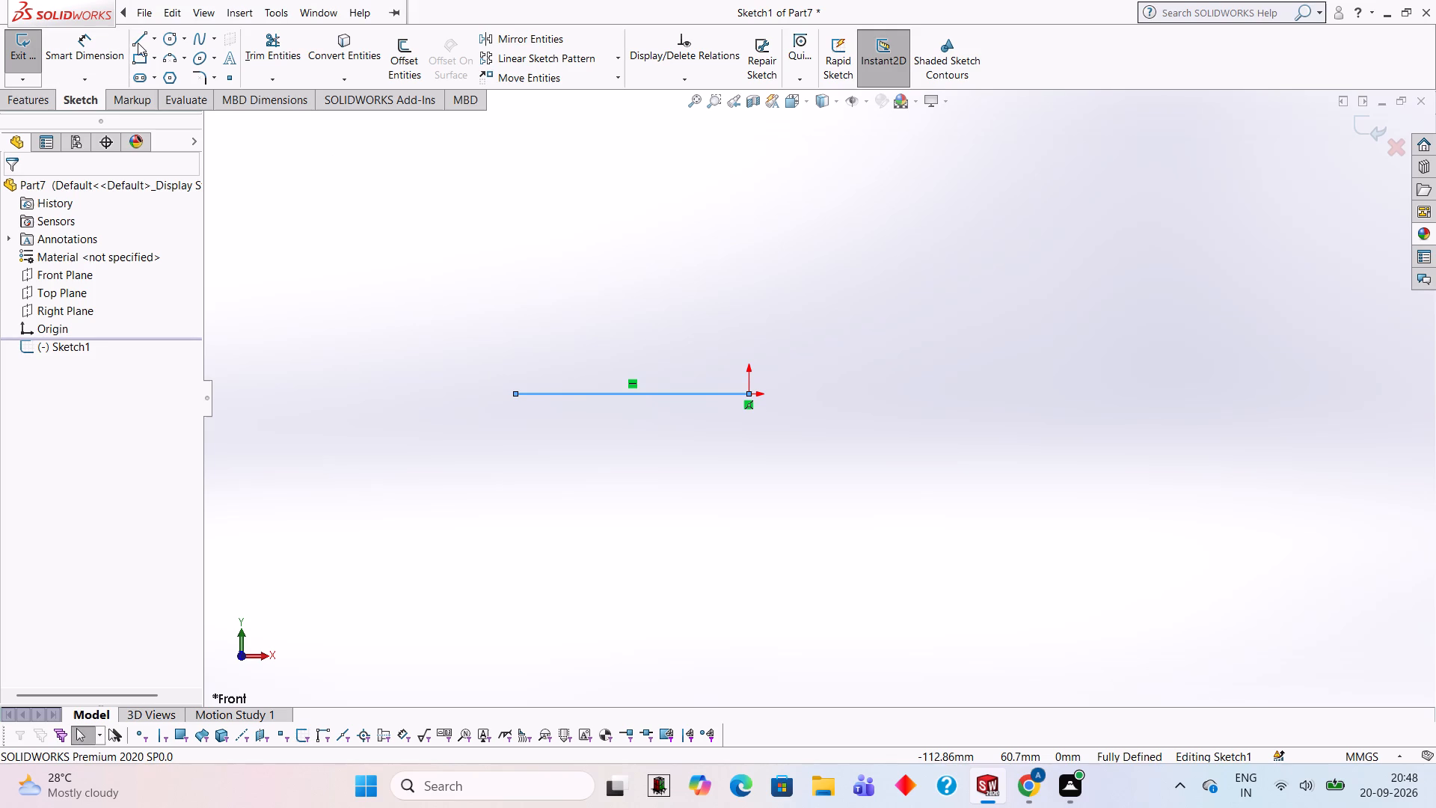
{"action": "left_click", "coordinate": [138, 43]}
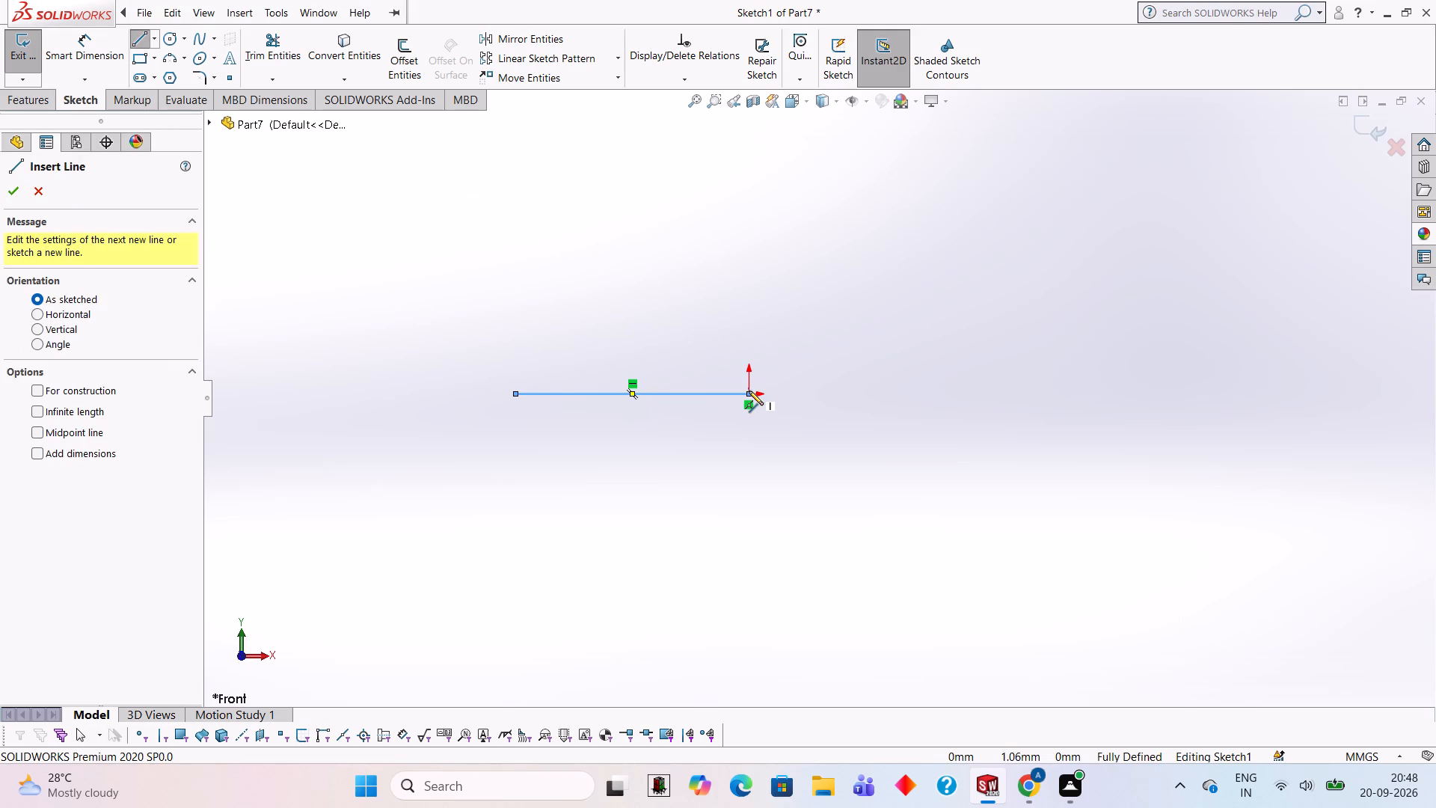
{"action": "left_click", "coordinate": [749, 391]}
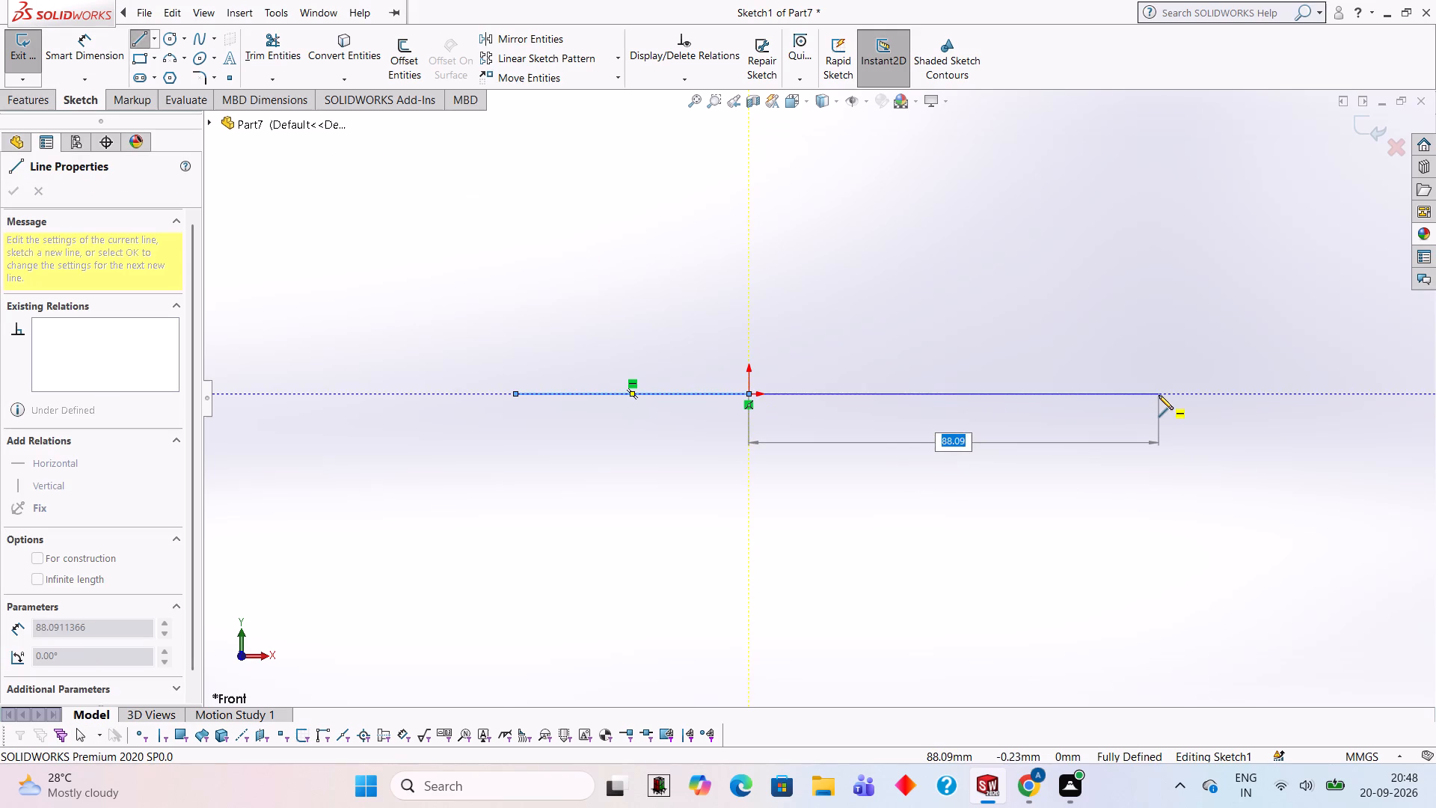
{"action": "type", "text": "50"}
{"action": "key", "text": "Return"}
{"action": "key", "text": "Escape"}
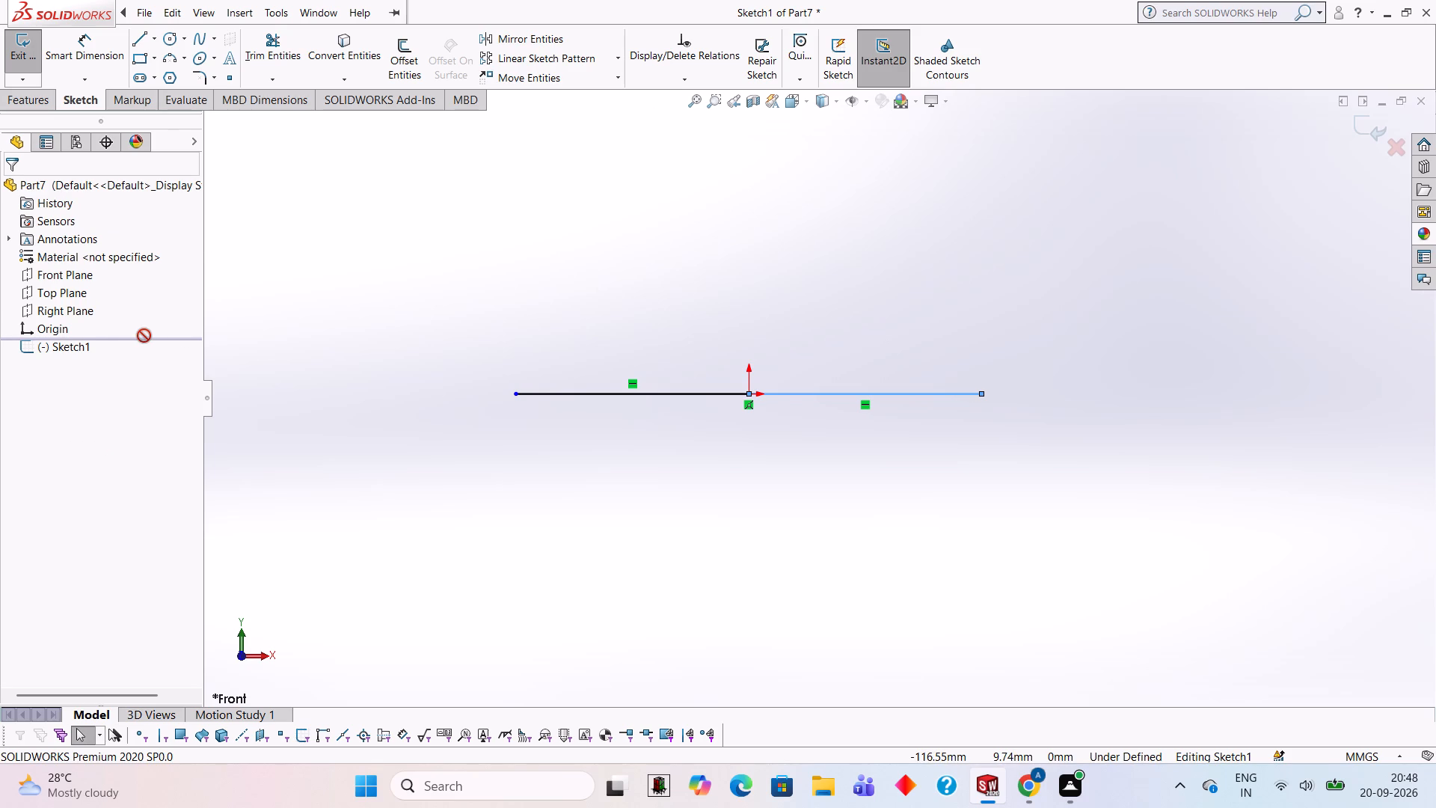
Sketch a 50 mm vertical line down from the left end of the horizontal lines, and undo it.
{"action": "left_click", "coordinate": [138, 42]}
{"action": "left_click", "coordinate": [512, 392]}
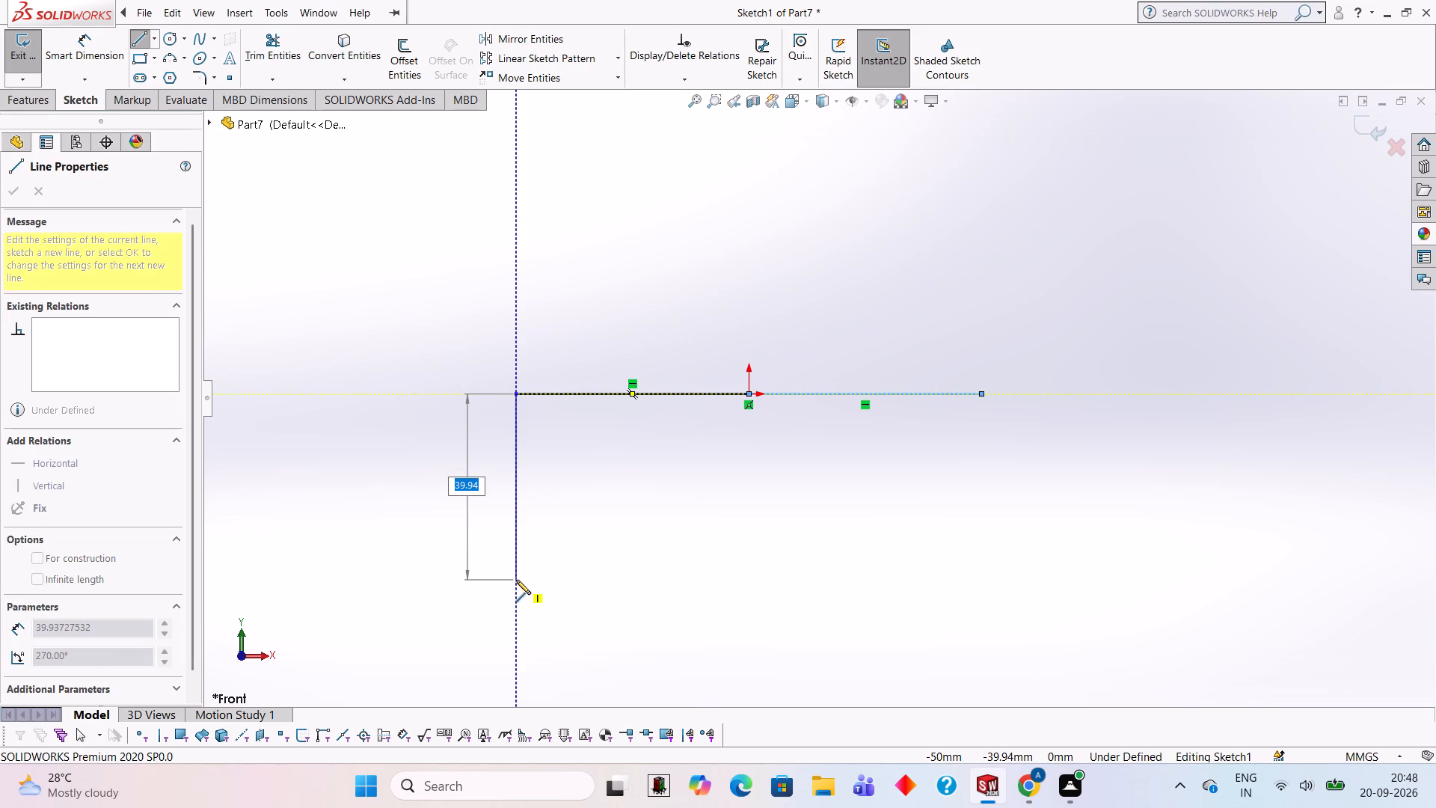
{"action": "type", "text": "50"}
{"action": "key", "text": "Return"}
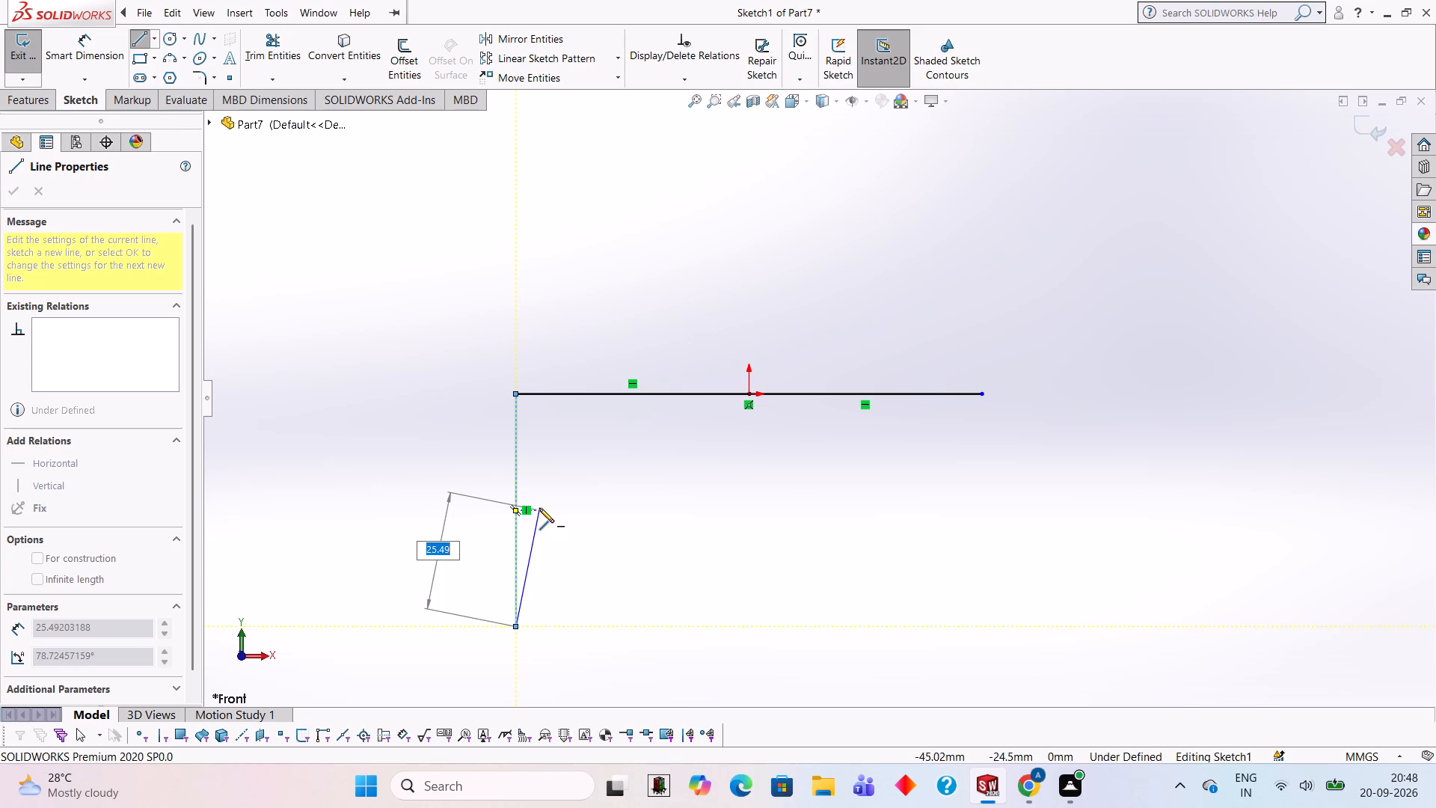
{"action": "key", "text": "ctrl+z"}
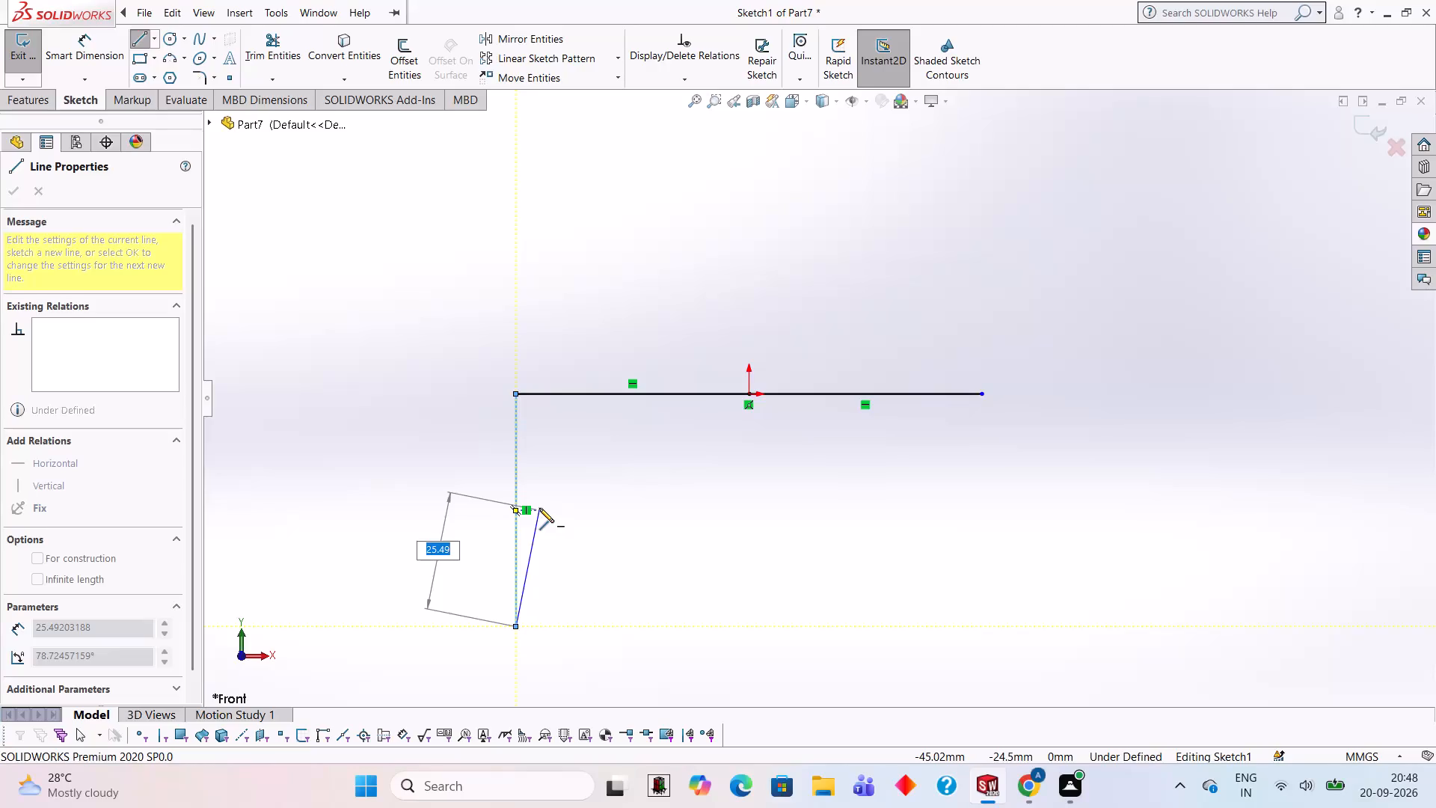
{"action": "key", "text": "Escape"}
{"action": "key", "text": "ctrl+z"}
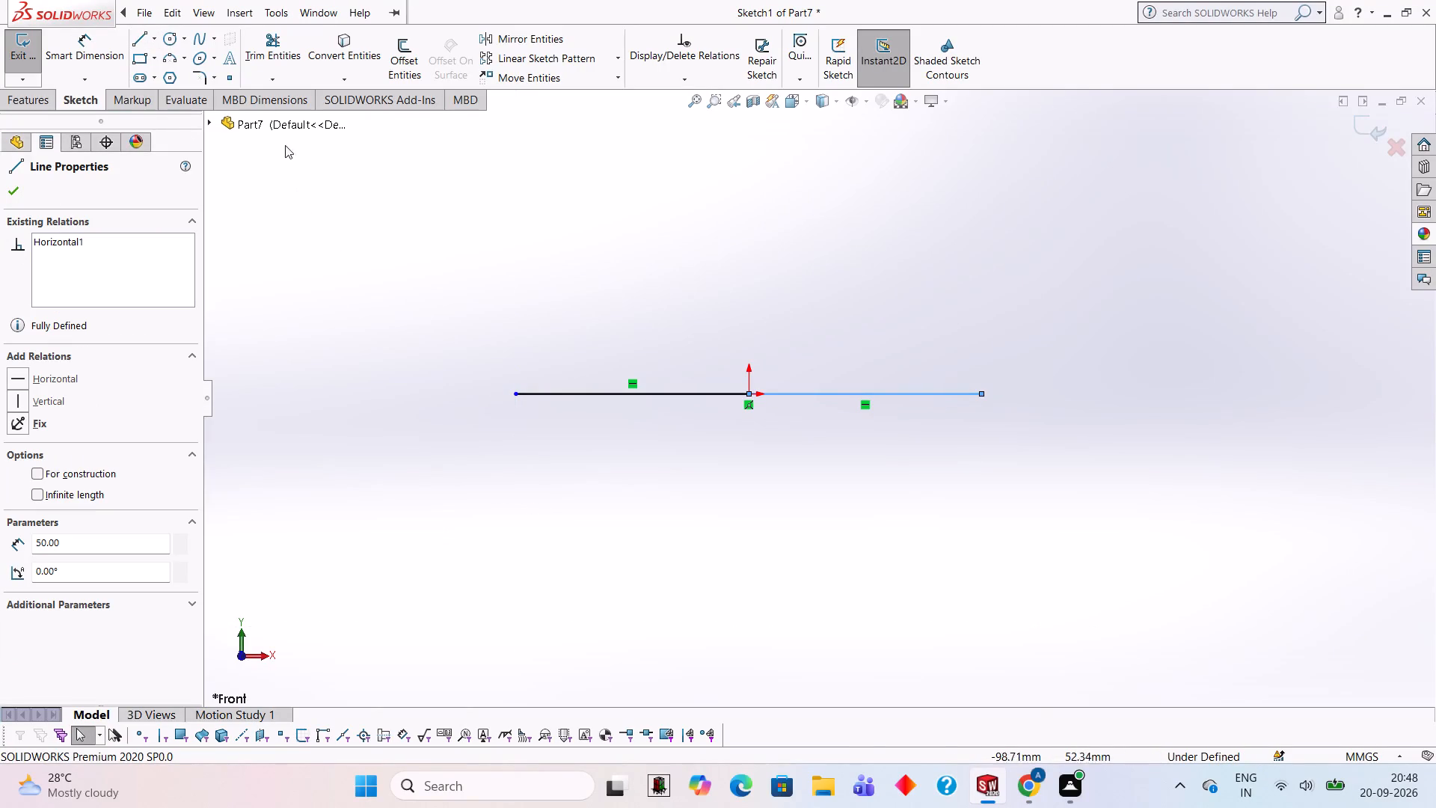
Sketch a 45 mm vertical line down from the left end of the horizontal lines.
{"action": "left_click", "coordinate": [148, 39]}
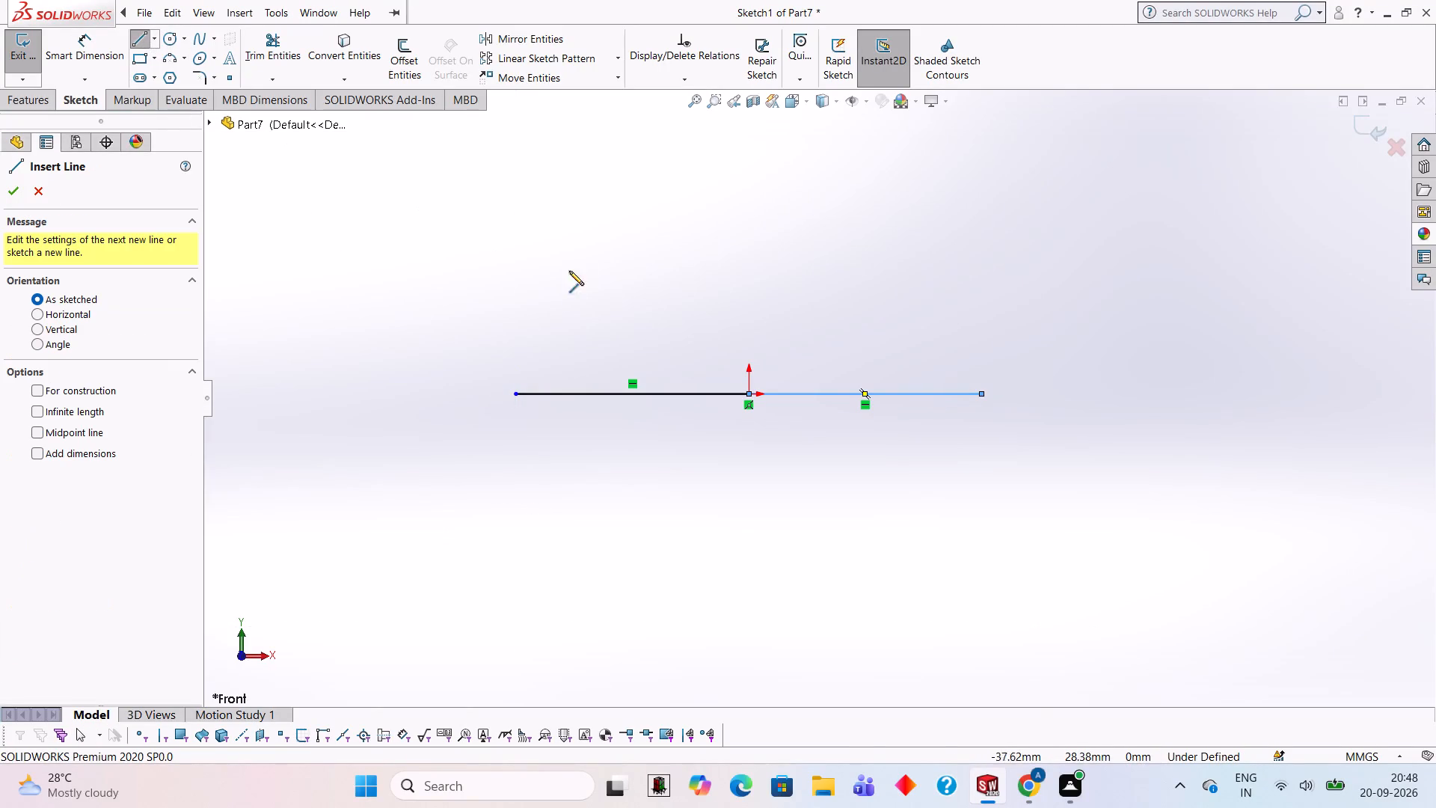
{"action": "left_click", "coordinate": [515, 394]}
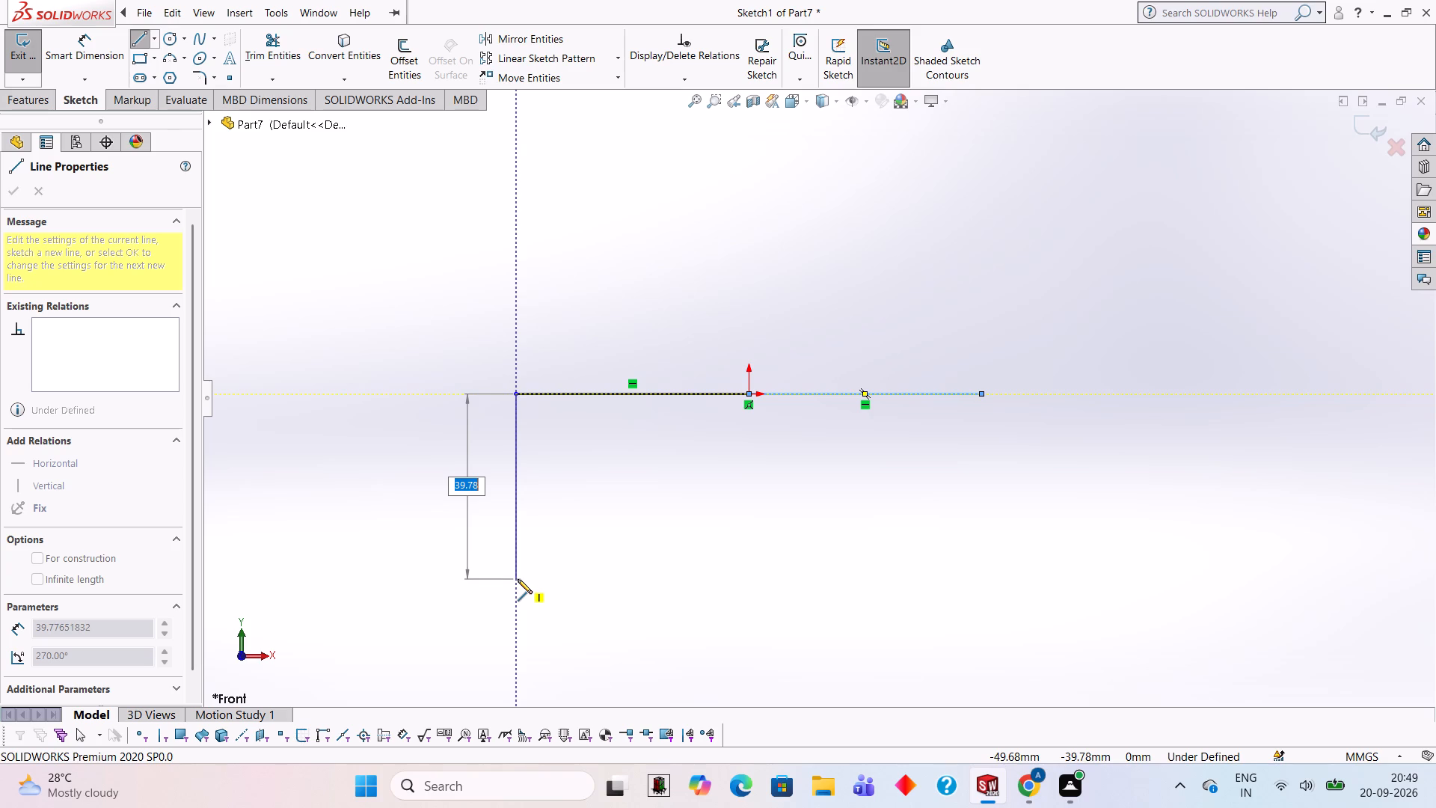
{"action": "type", "text": "45"}
{"action": "key", "text": "Return"}
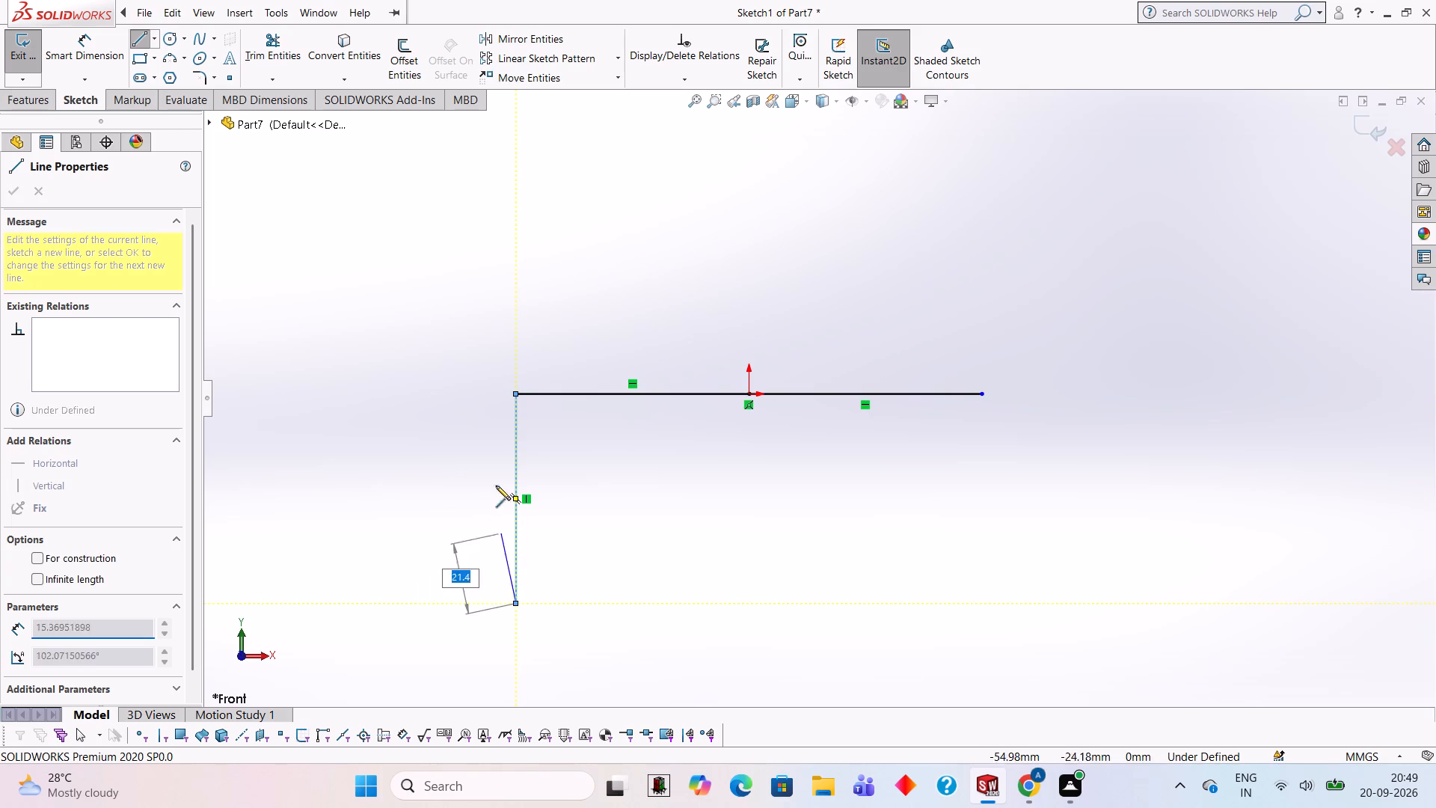
{"action": "key", "text": "Escape"}
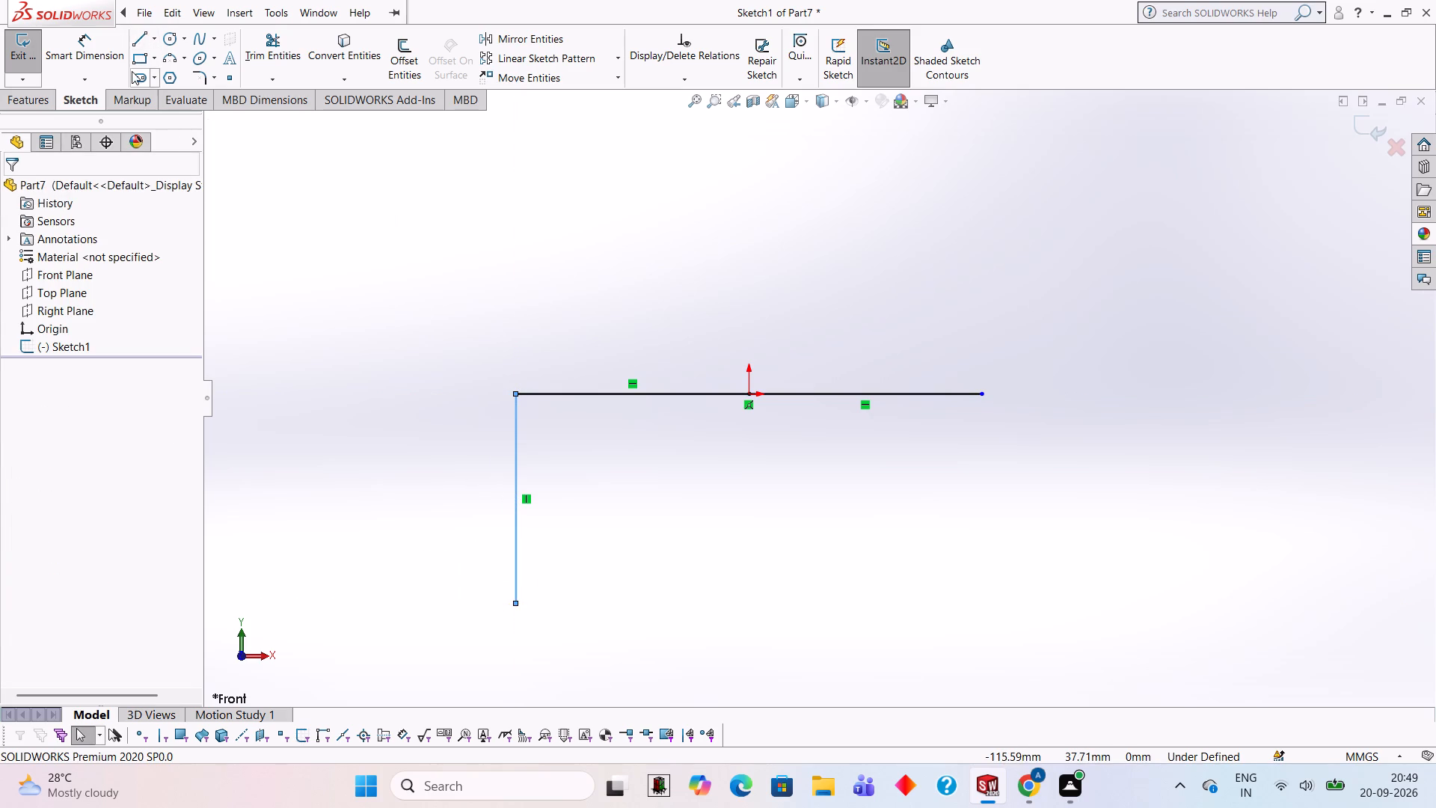
Sketch a matching 45 mm vertical line down from the right end of the horizontal lines.
{"action": "left_click", "coordinate": [135, 37]}
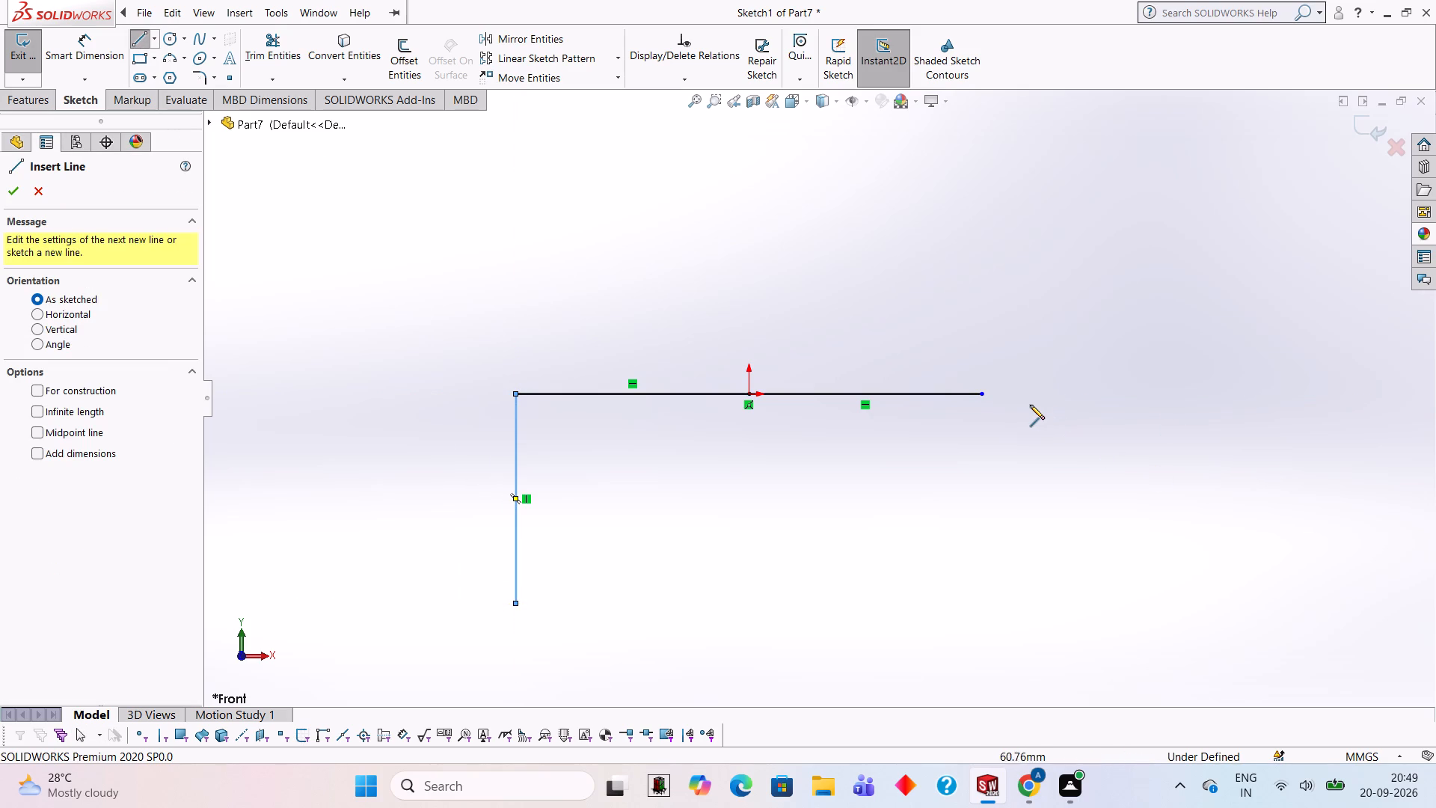
{"action": "left_click", "coordinate": [979, 391]}
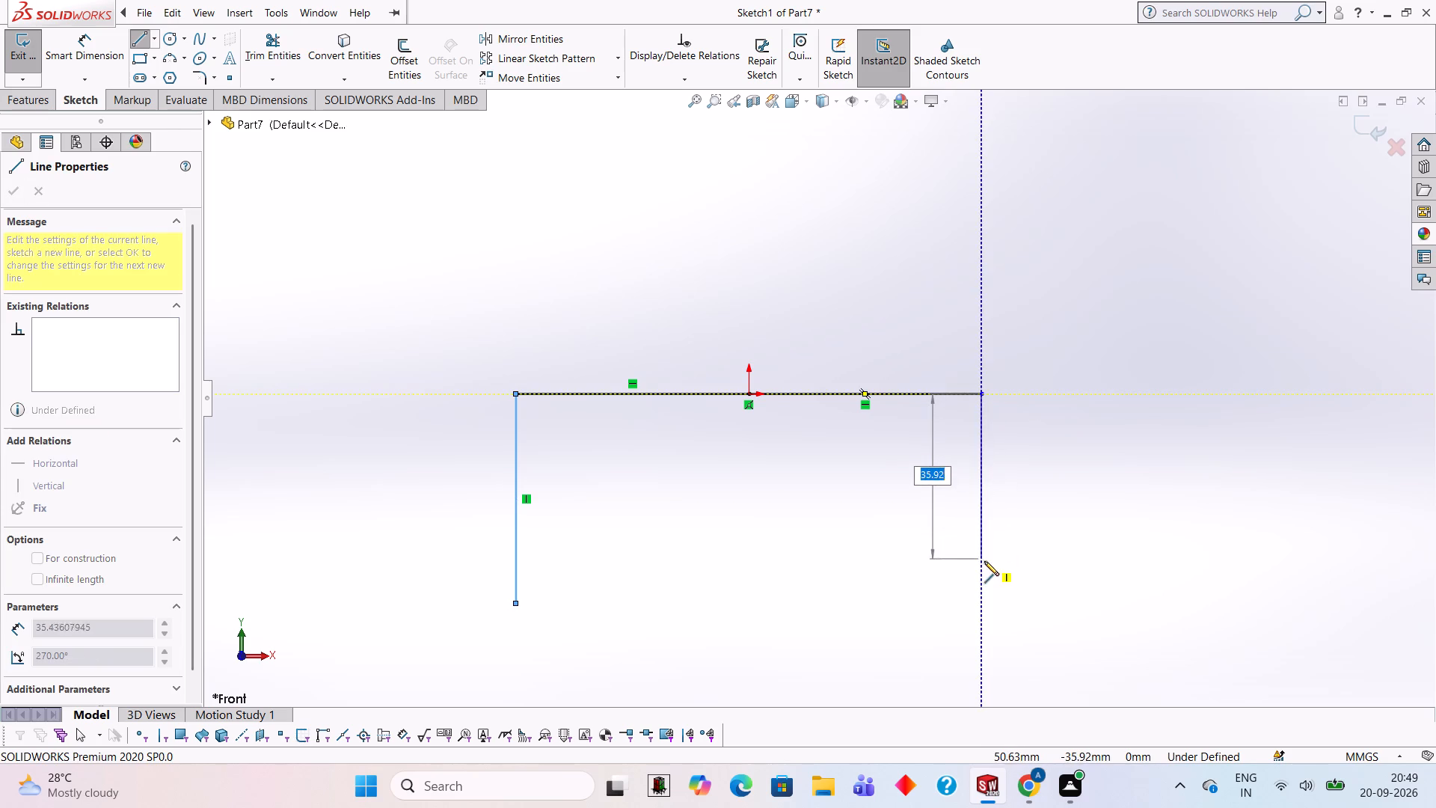
{"action": "left_click", "coordinate": [981, 602]}
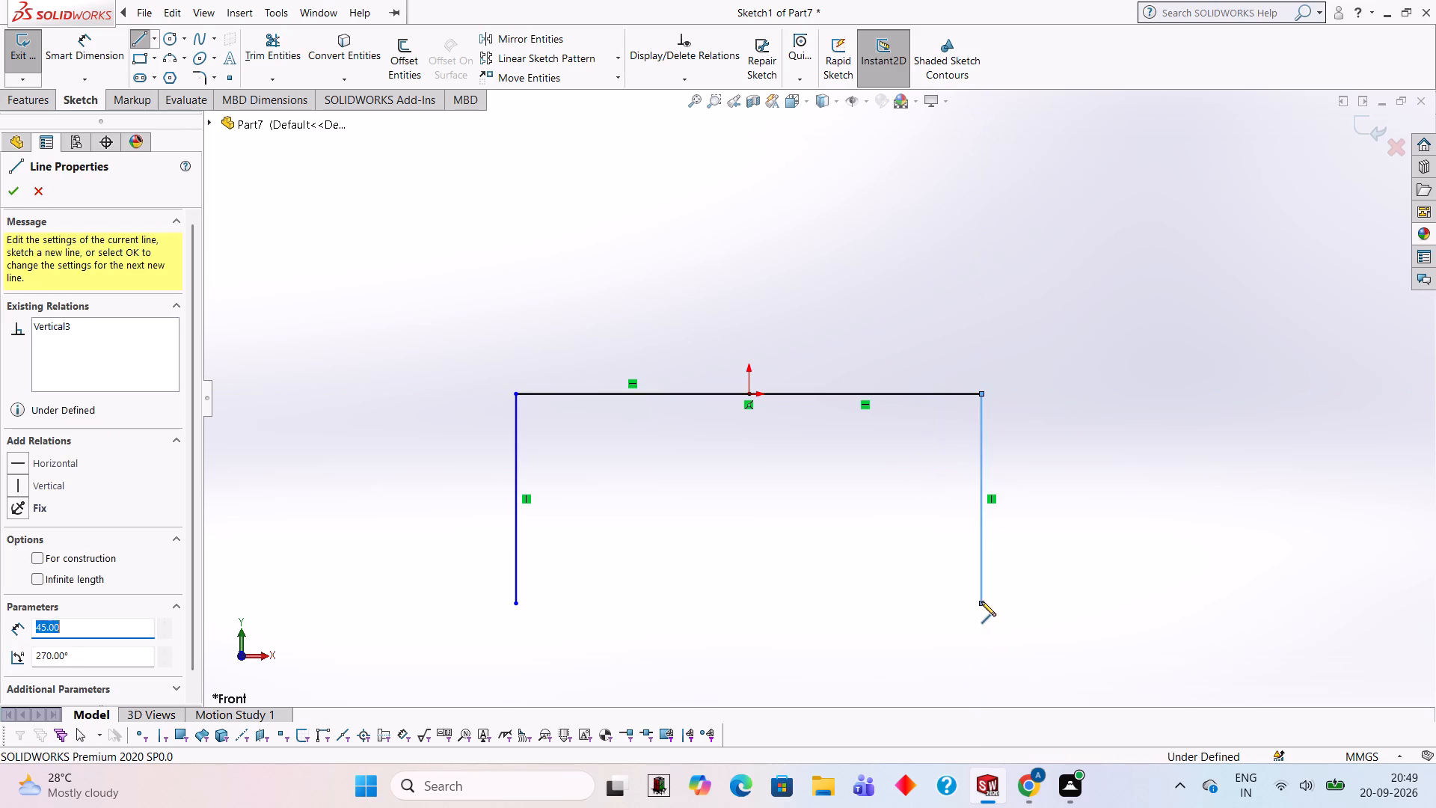
{"action": "key", "text": "Escape"}
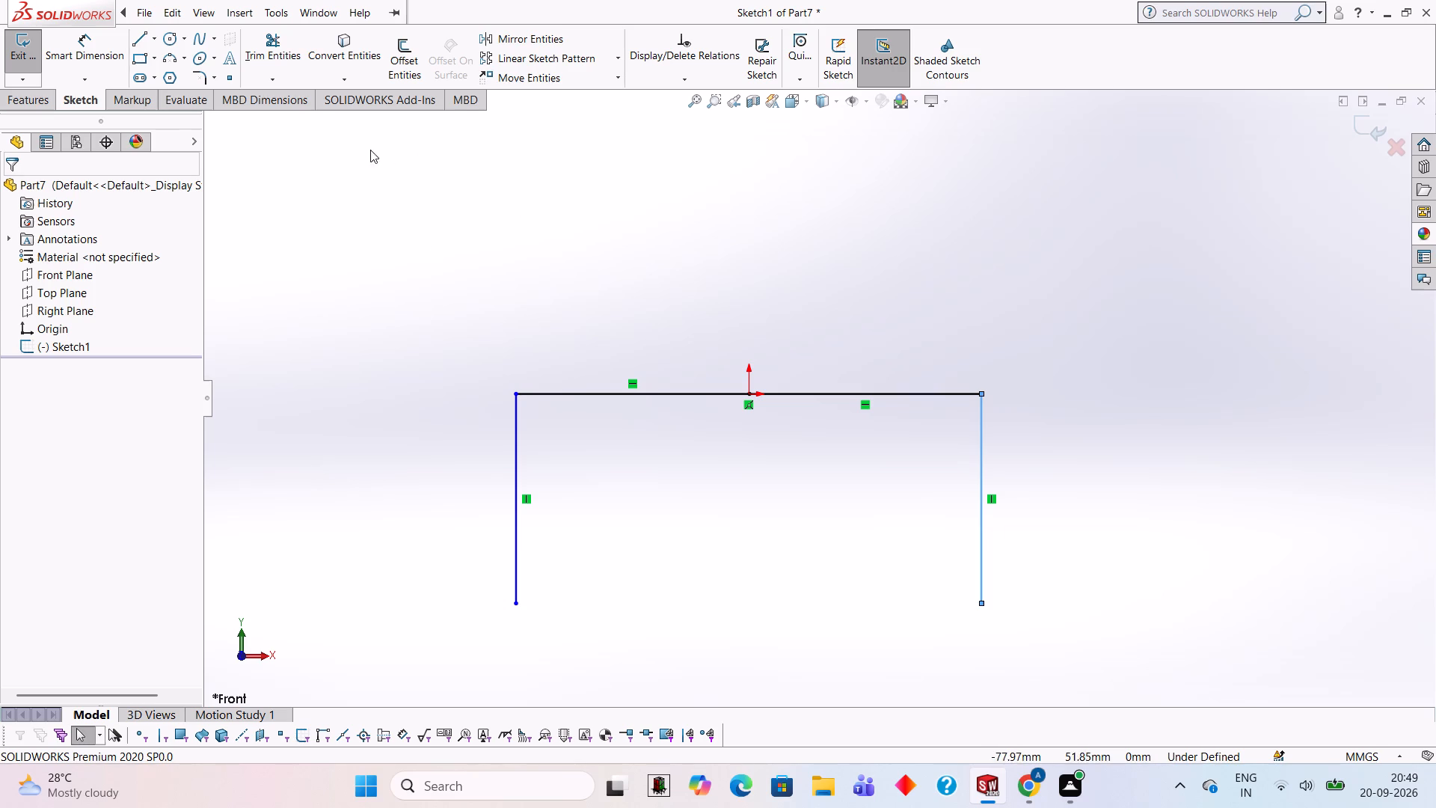
Sketch a 10 mm line along the top edge from the upper-left corner, continuing vertically down to the level of the left leg's lower end.
{"action": "left_click", "coordinate": [137, 39]}
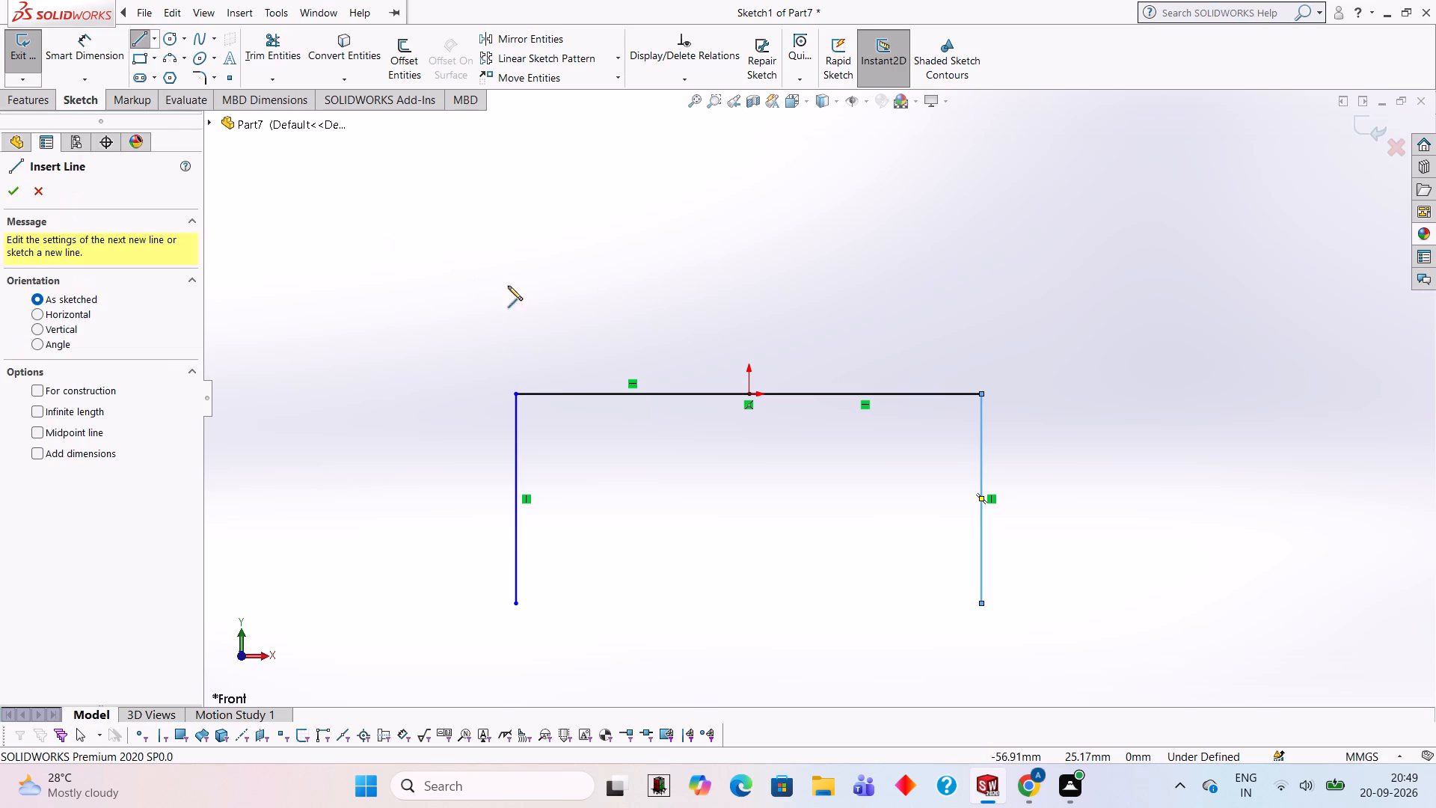
{"action": "left_click", "coordinate": [512, 394]}
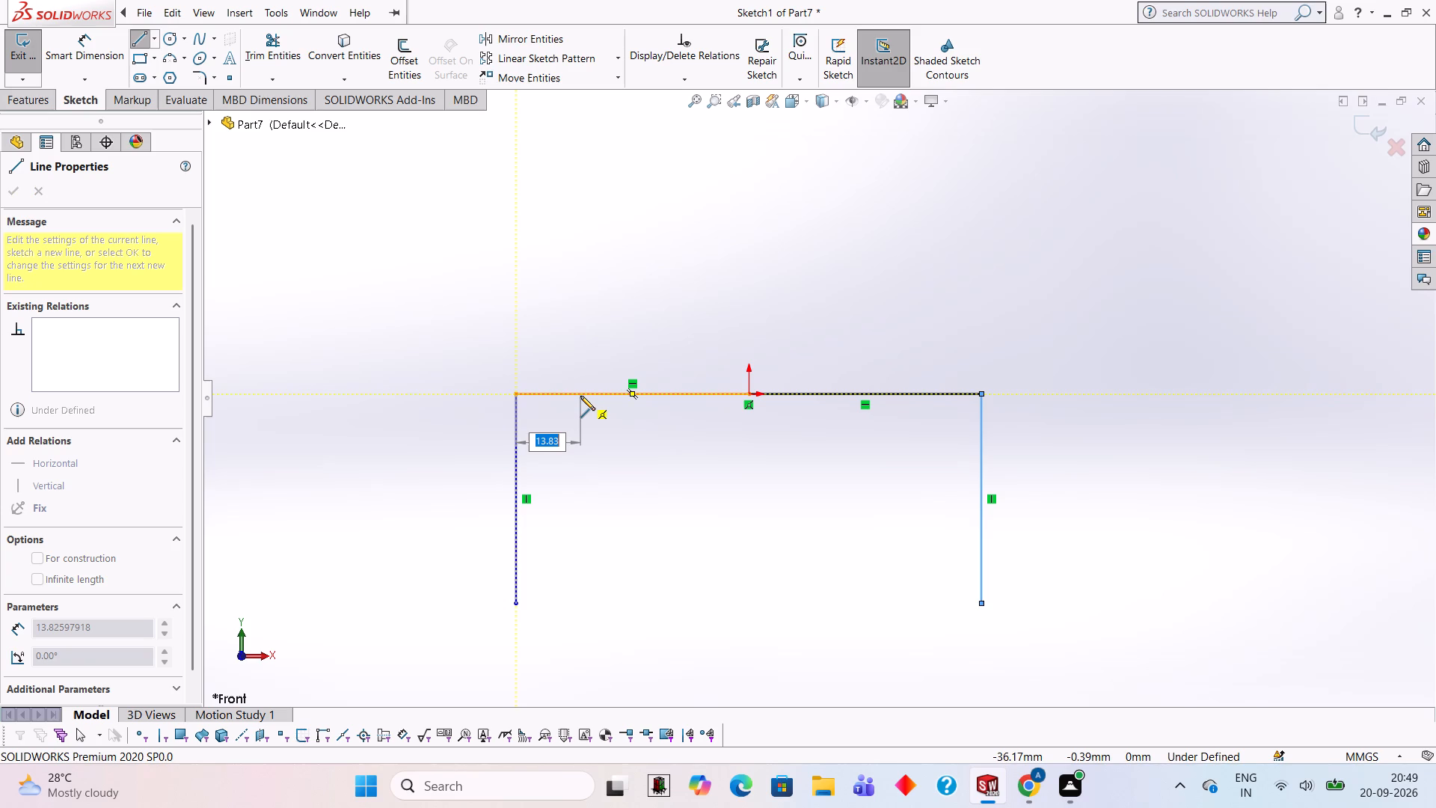
{"action": "type", "text": "10"}
{"action": "key", "text": "Return"}
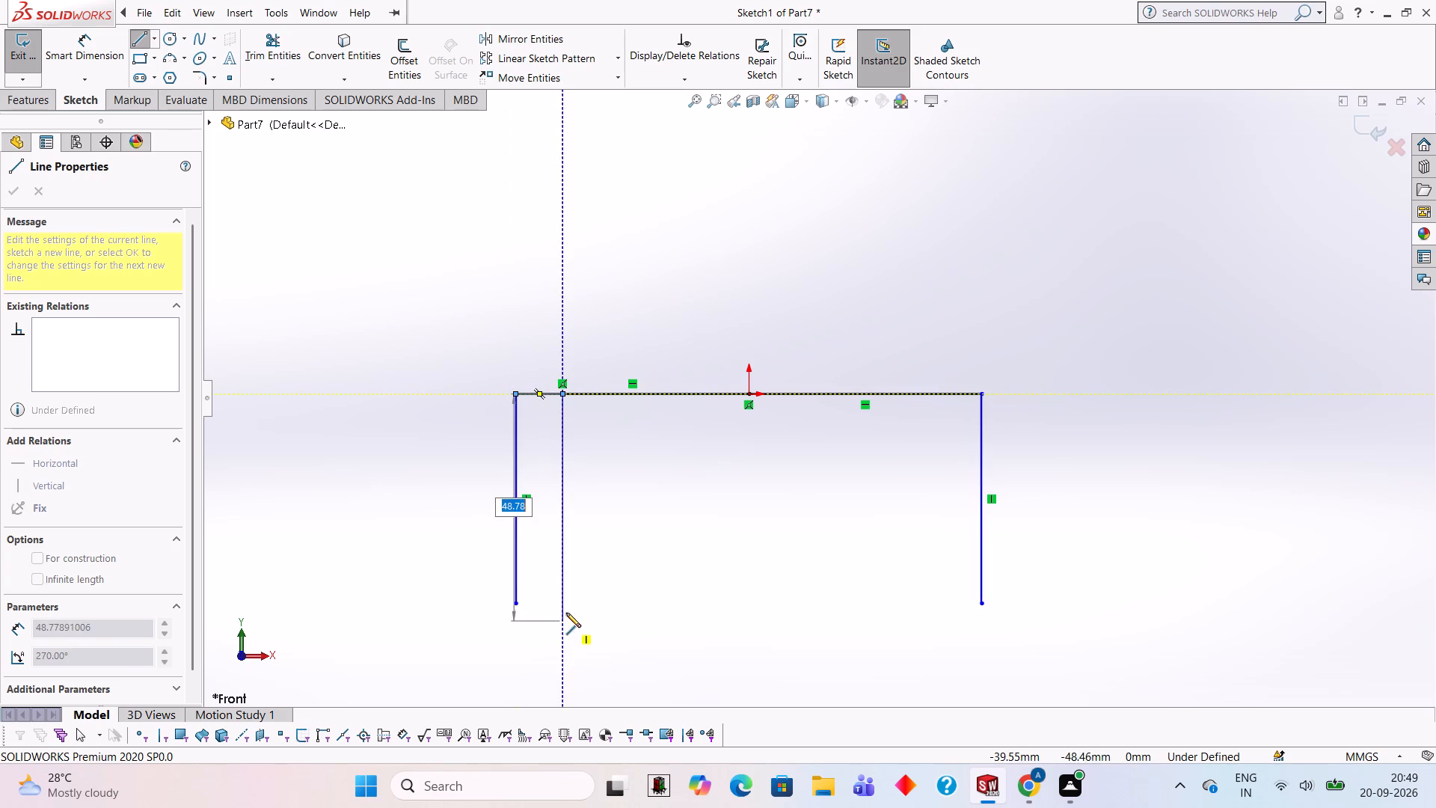
{"action": "left_click", "coordinate": [563, 606]}
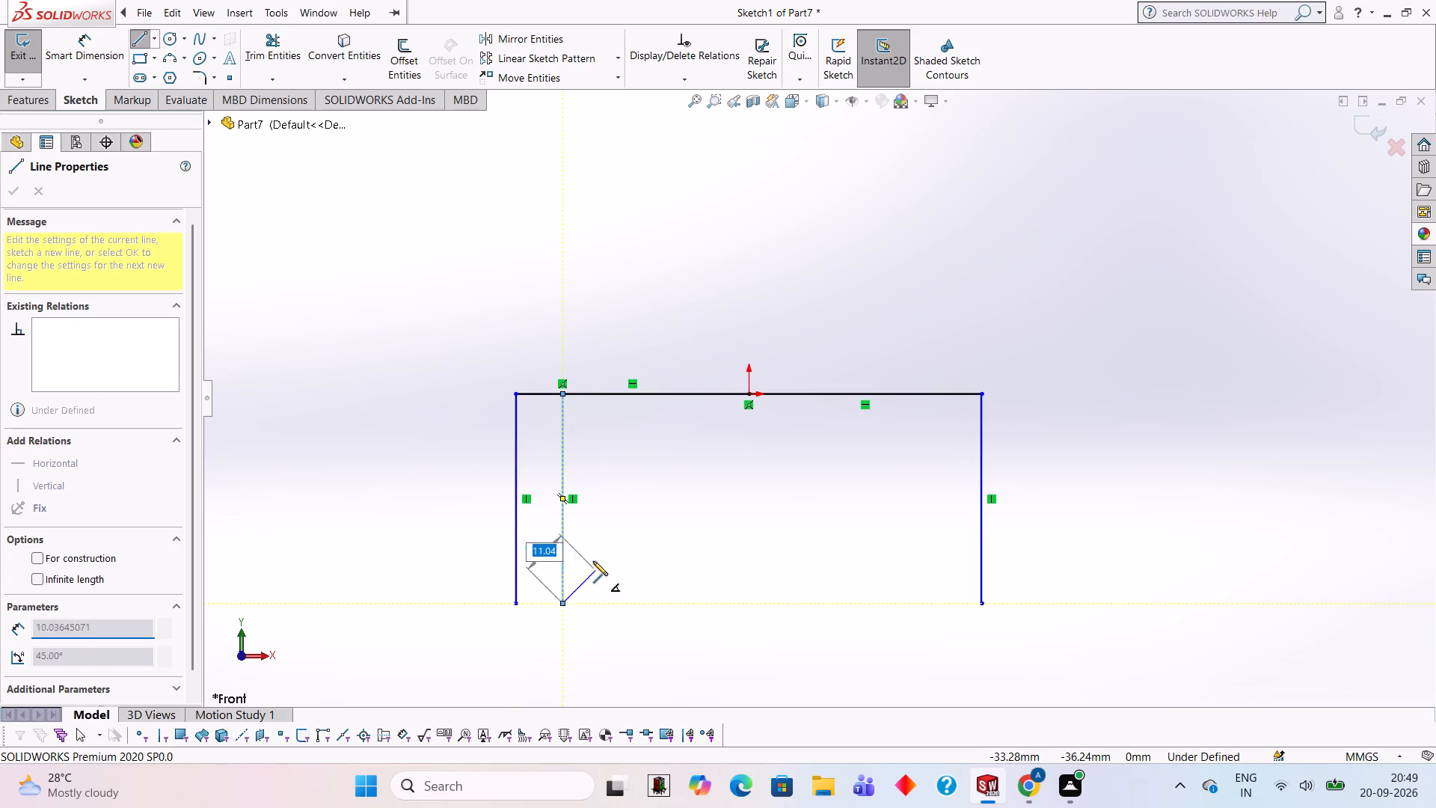
{"action": "key", "text": "Escape"}
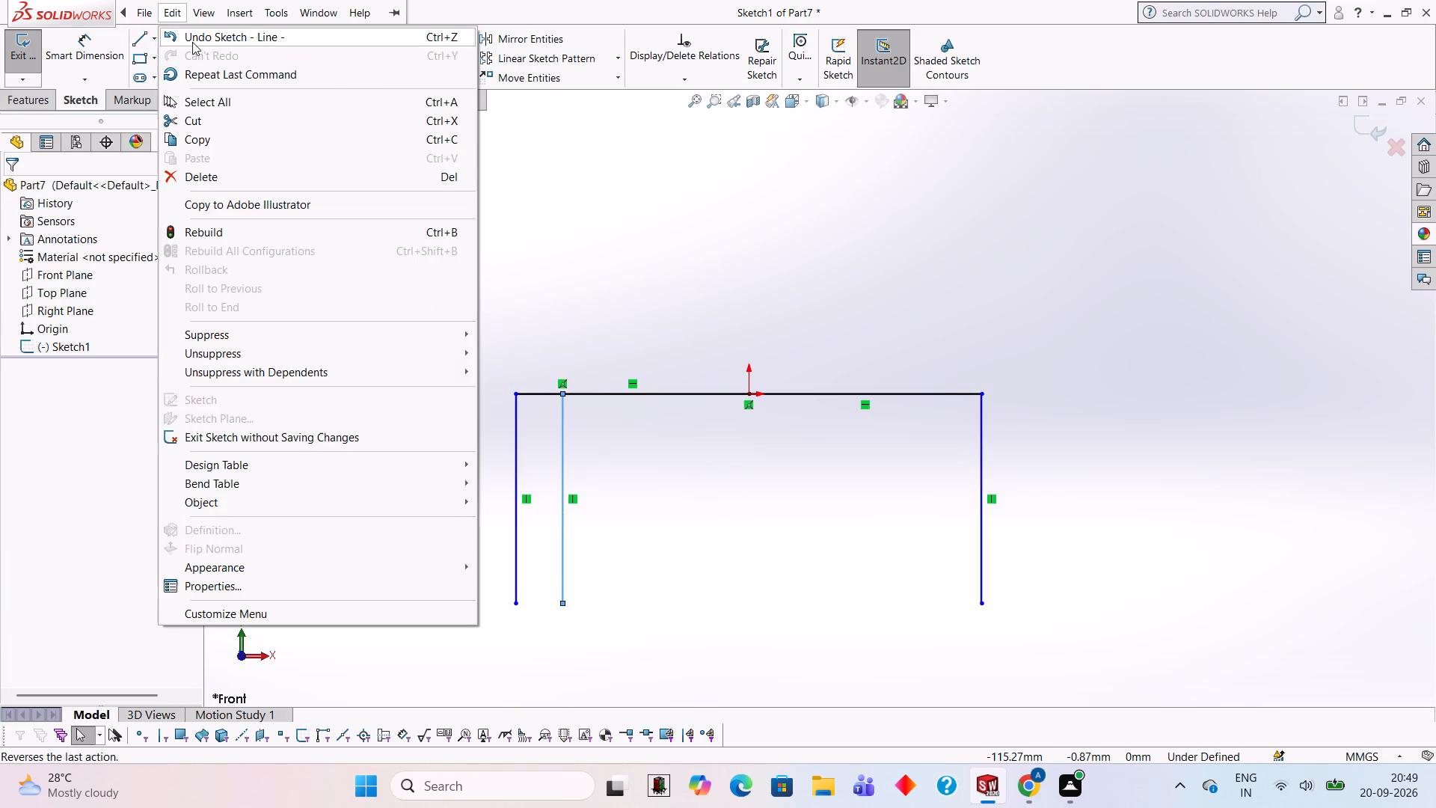
{"action": "left_click", "coordinate": [535, 145]}
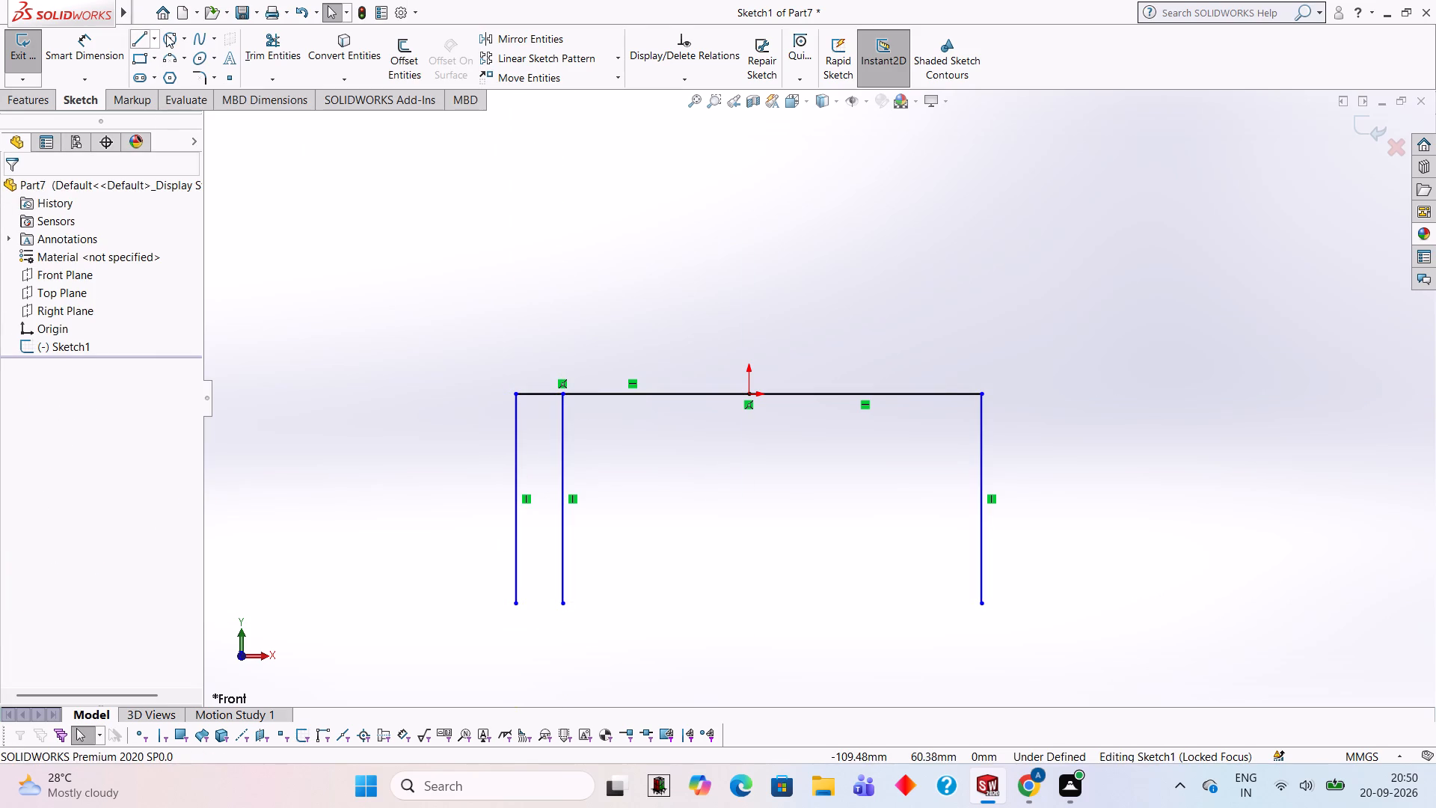
Sketch a 10 mm line along the top edge from the upper-right corner, continuing 45 mm vertically down to the outer leg's lower level.
{"action": "left_click", "coordinate": [166, 34]}
{"action": "left_click", "coordinate": [151, 34]}
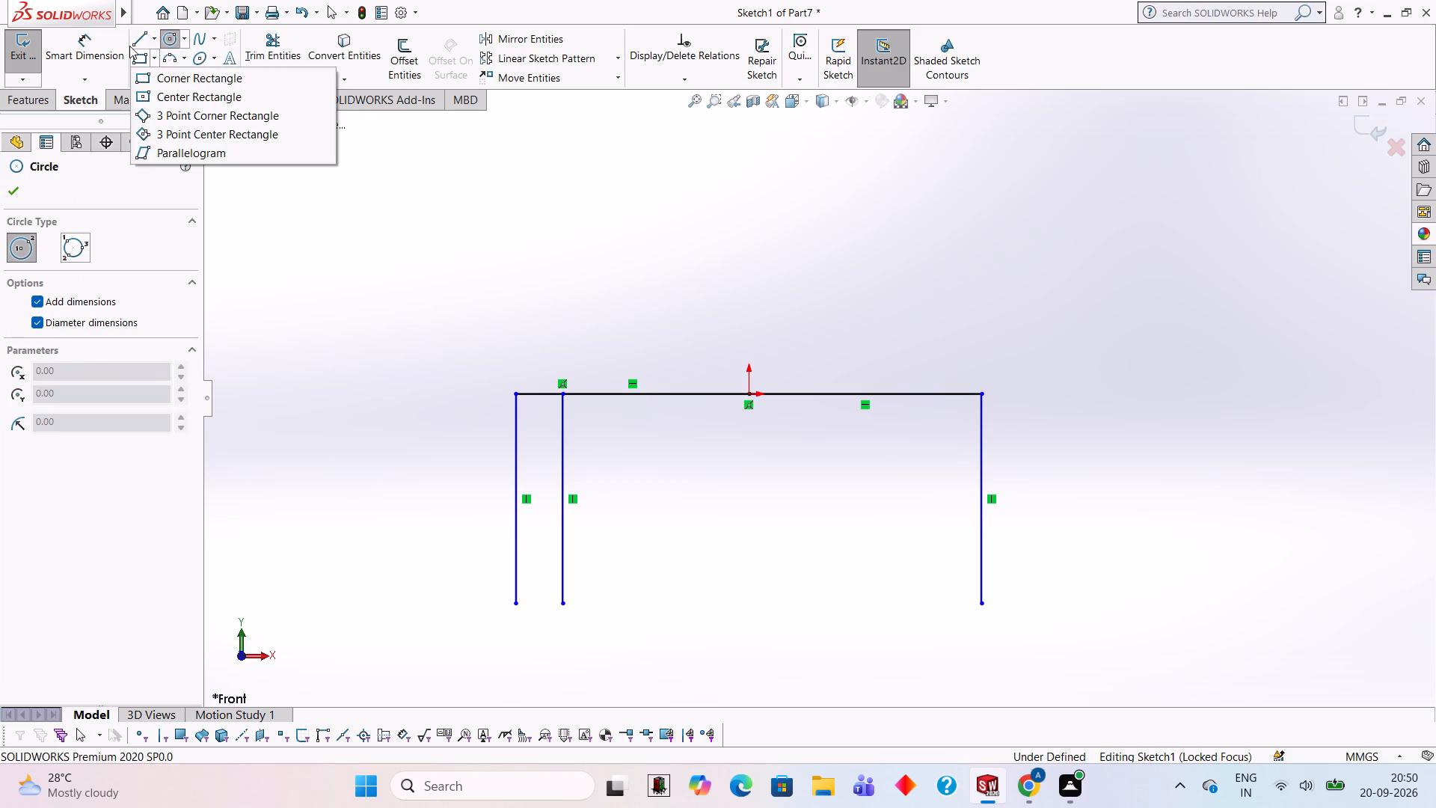
{"action": "left_click", "coordinate": [134, 45]}
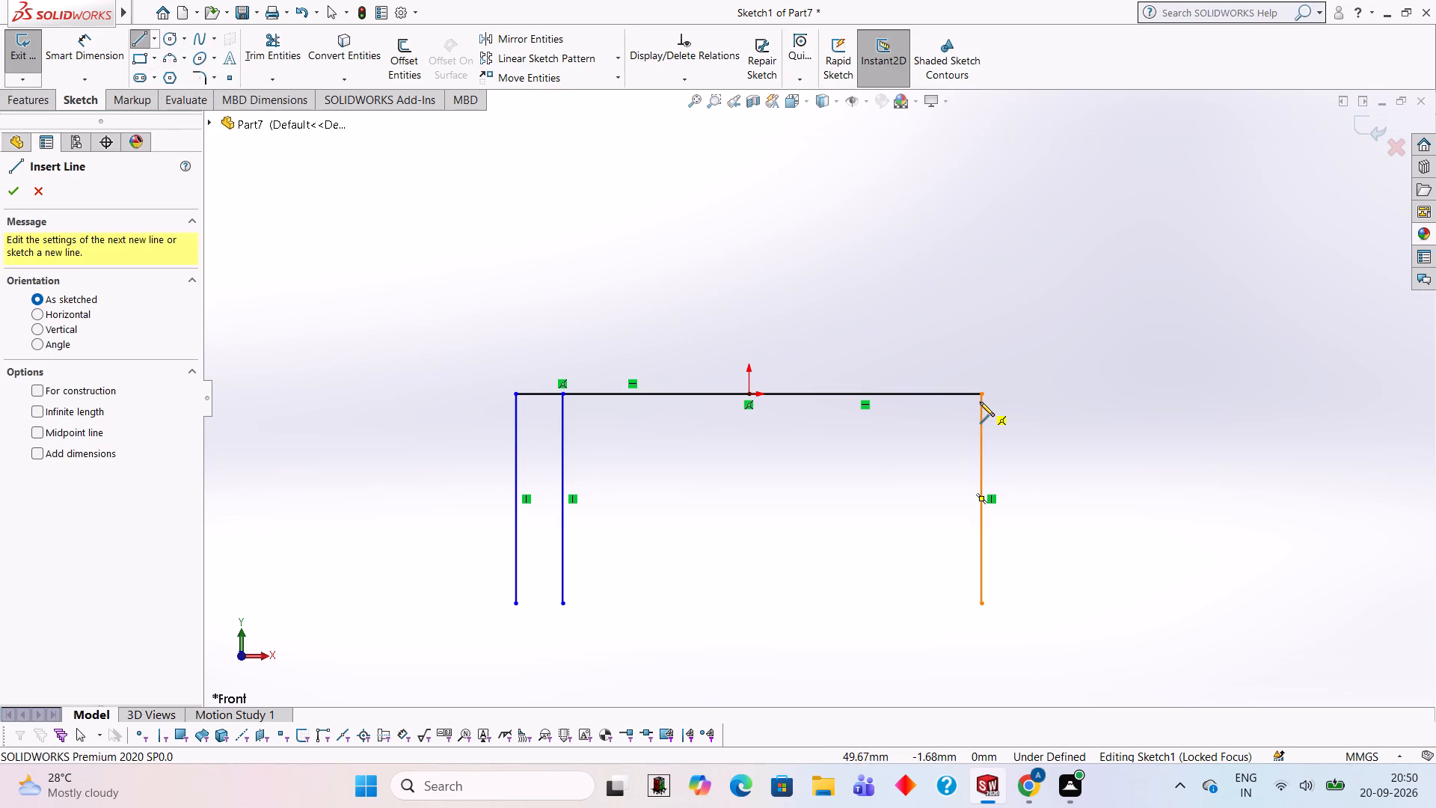
{"action": "left_click", "coordinate": [978, 395]}
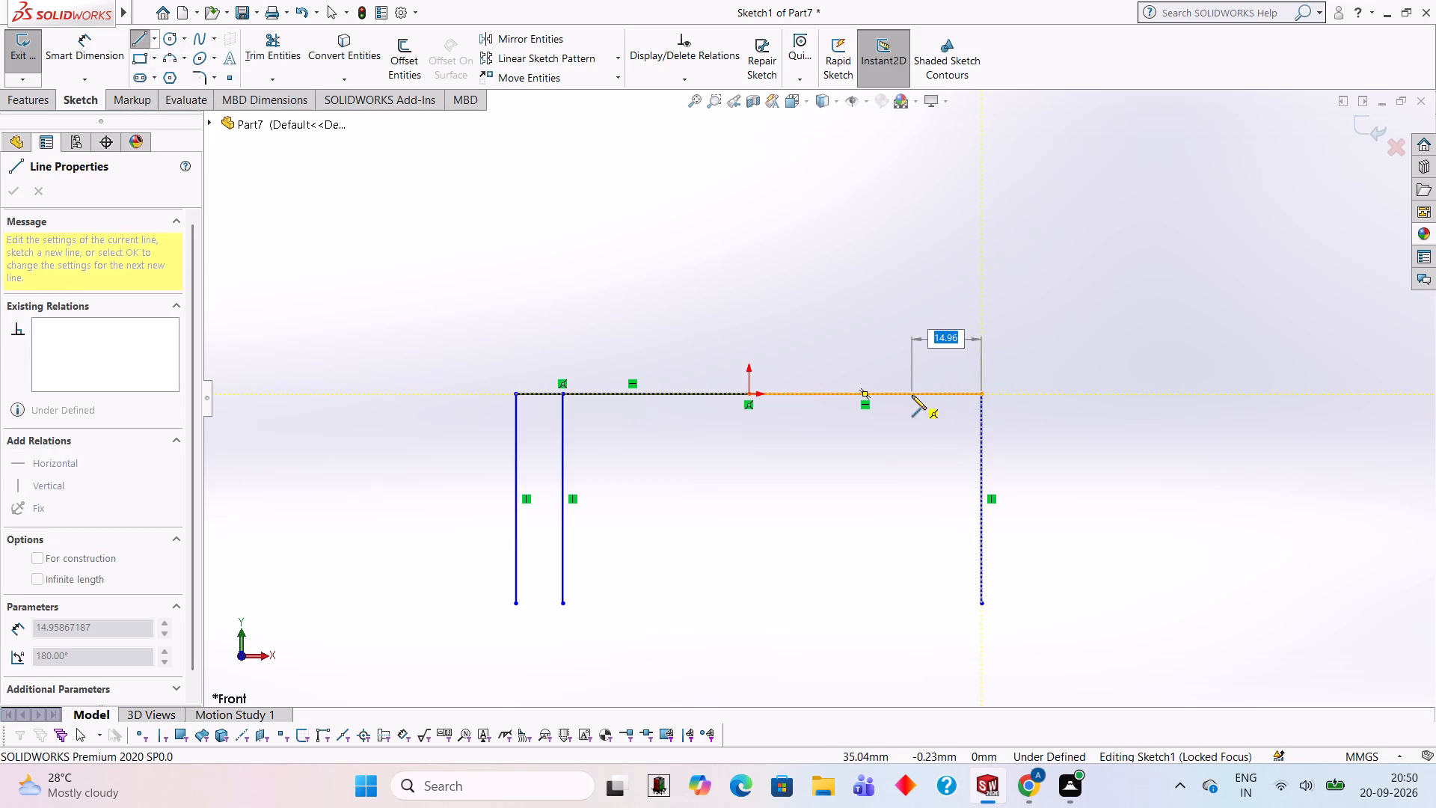
{"action": "type", "text": "10"}
{"action": "key", "text": "Return"}
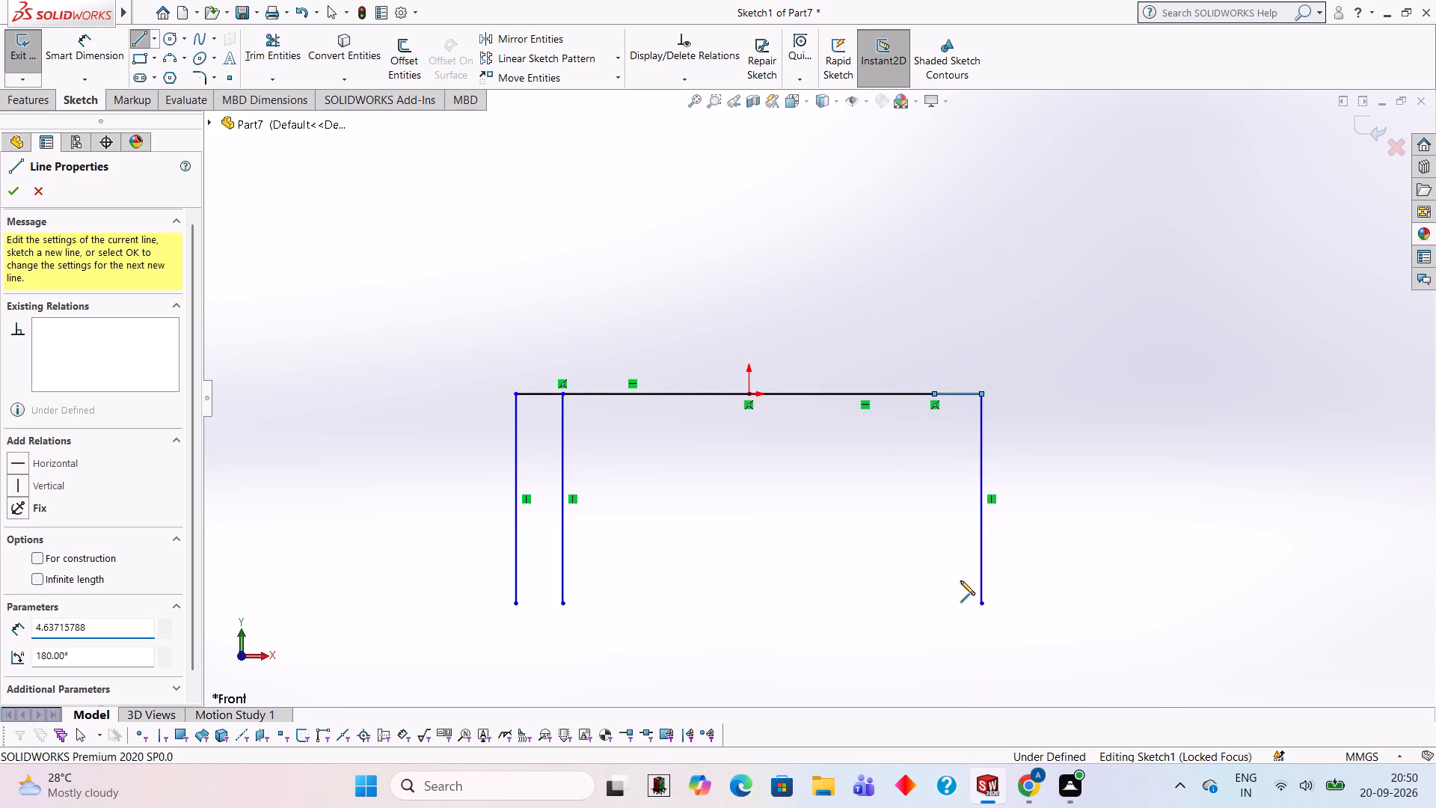
{"action": "left_click", "coordinate": [934, 601]}
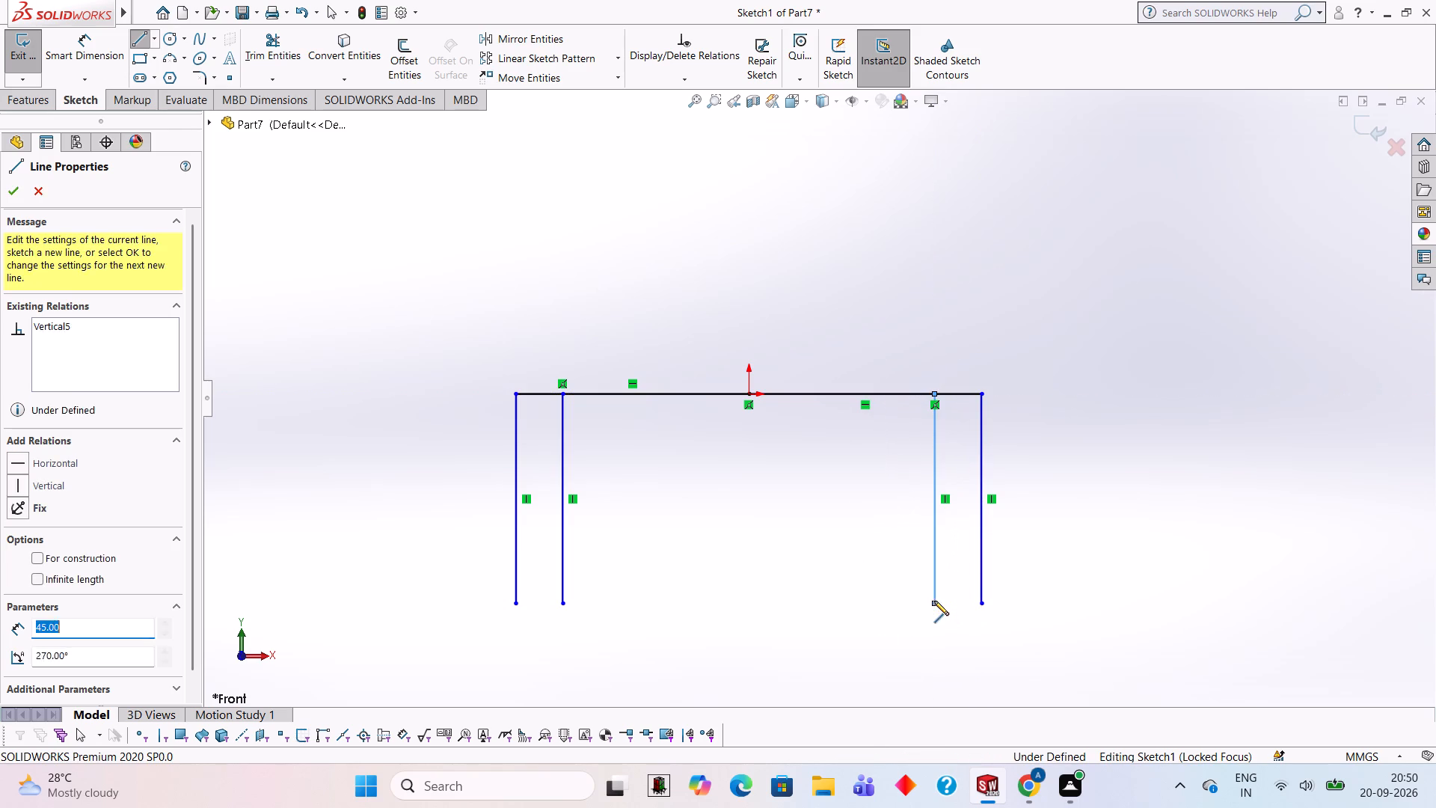
{"action": "key", "text": "Escape"}
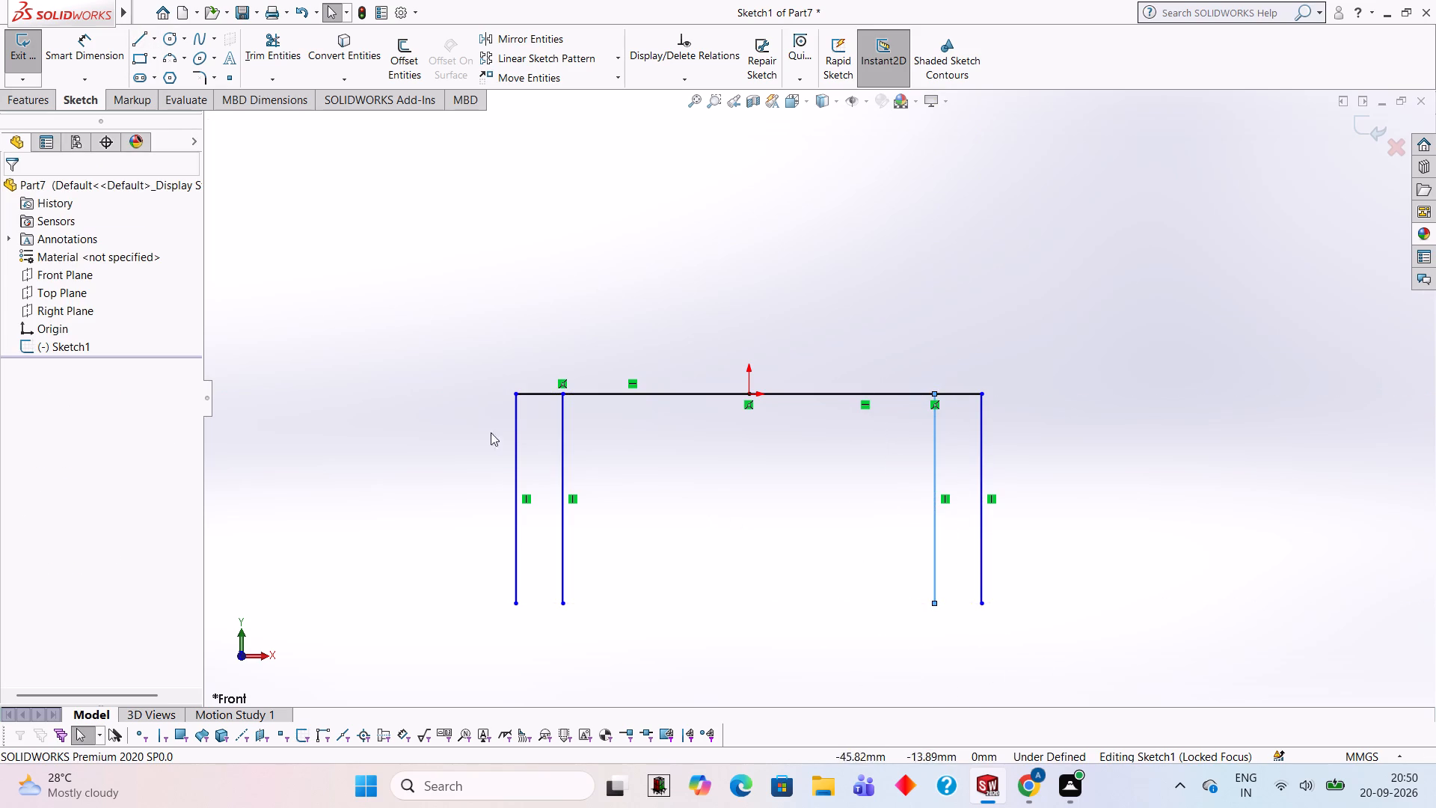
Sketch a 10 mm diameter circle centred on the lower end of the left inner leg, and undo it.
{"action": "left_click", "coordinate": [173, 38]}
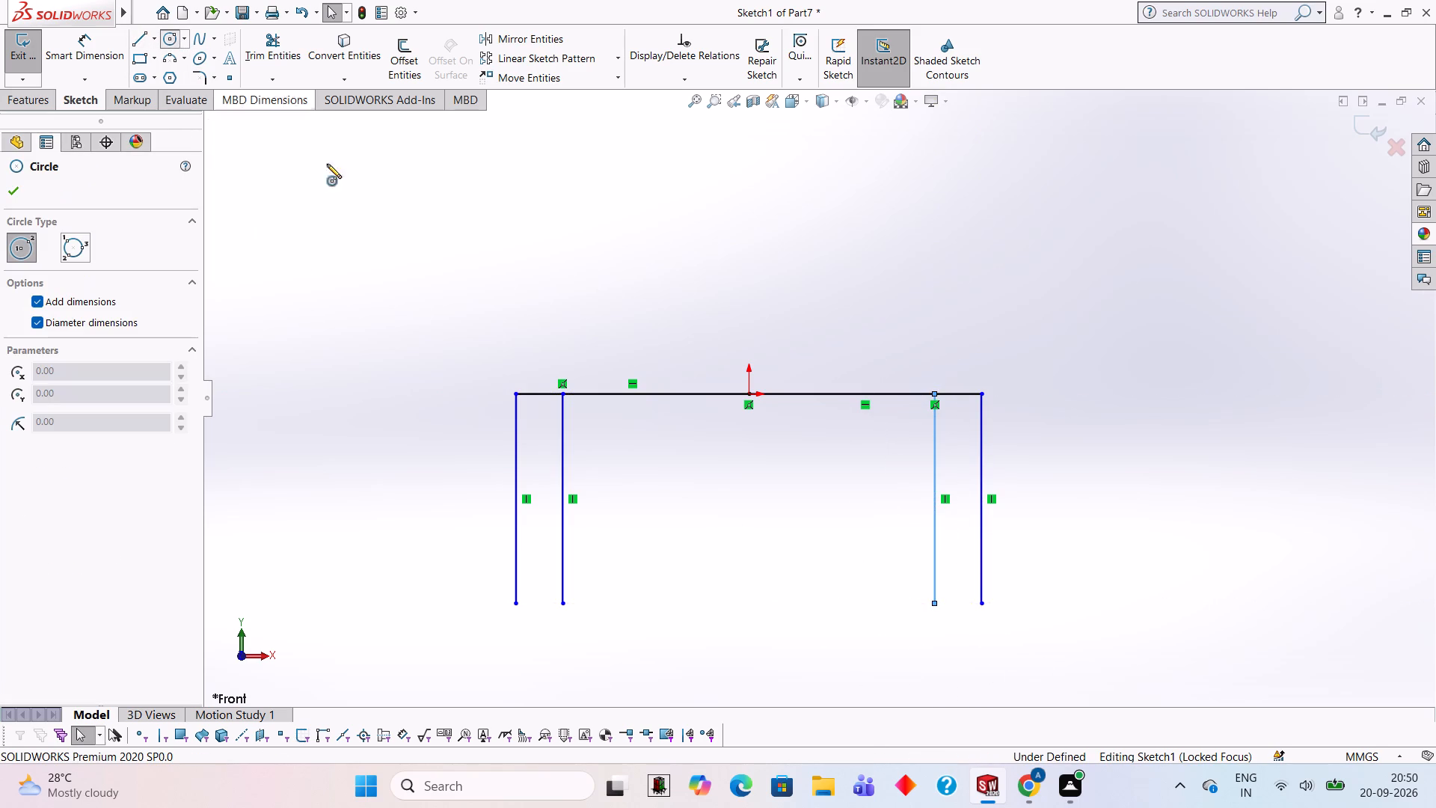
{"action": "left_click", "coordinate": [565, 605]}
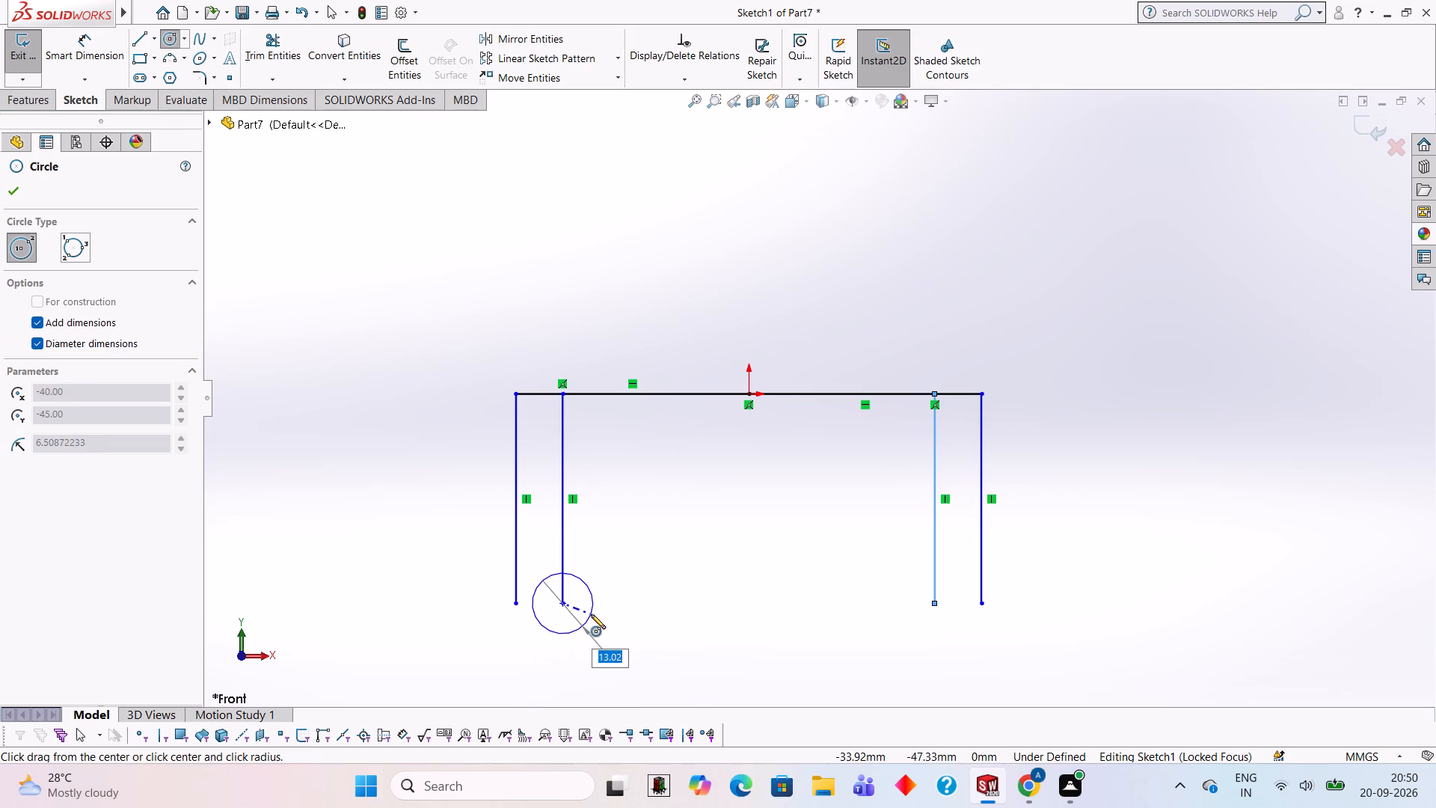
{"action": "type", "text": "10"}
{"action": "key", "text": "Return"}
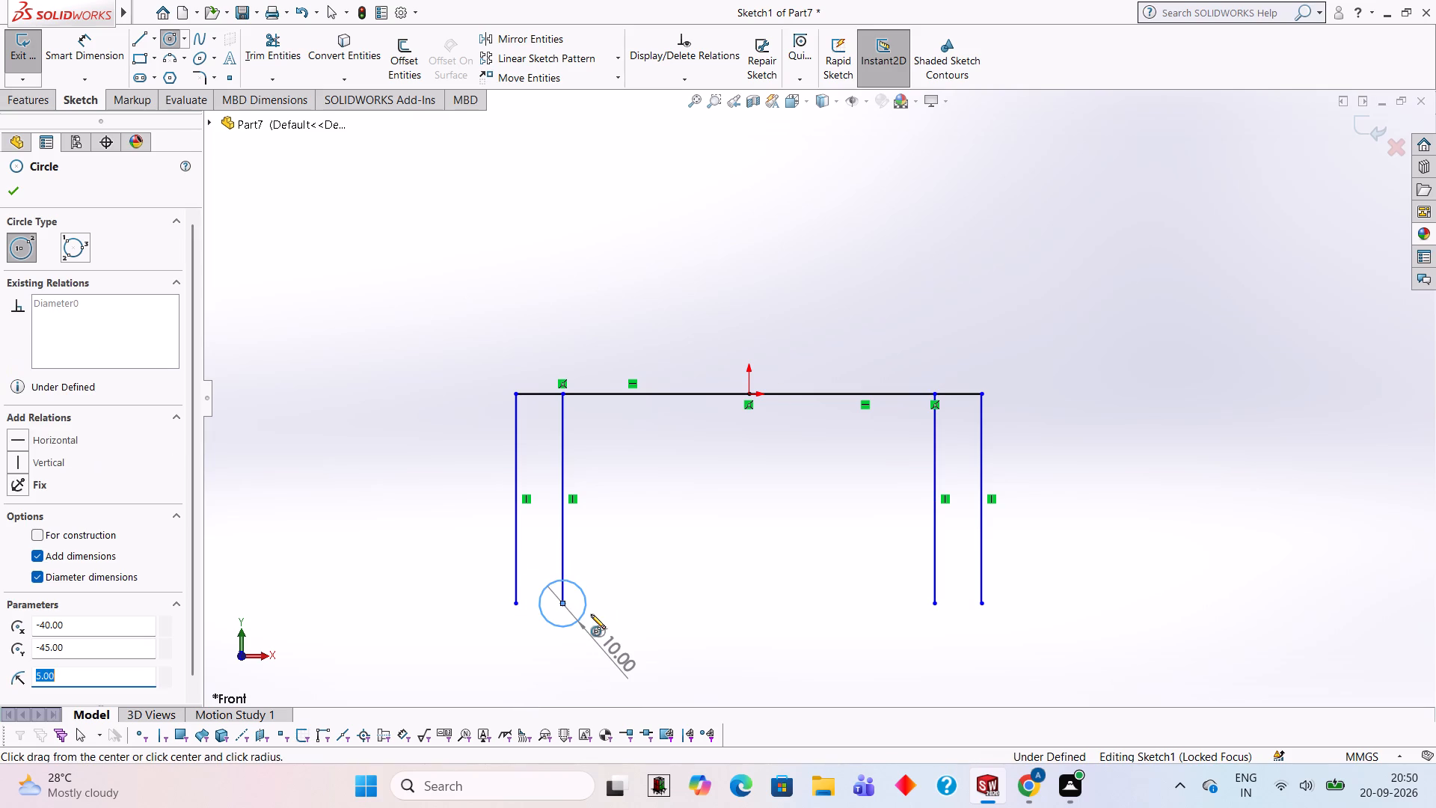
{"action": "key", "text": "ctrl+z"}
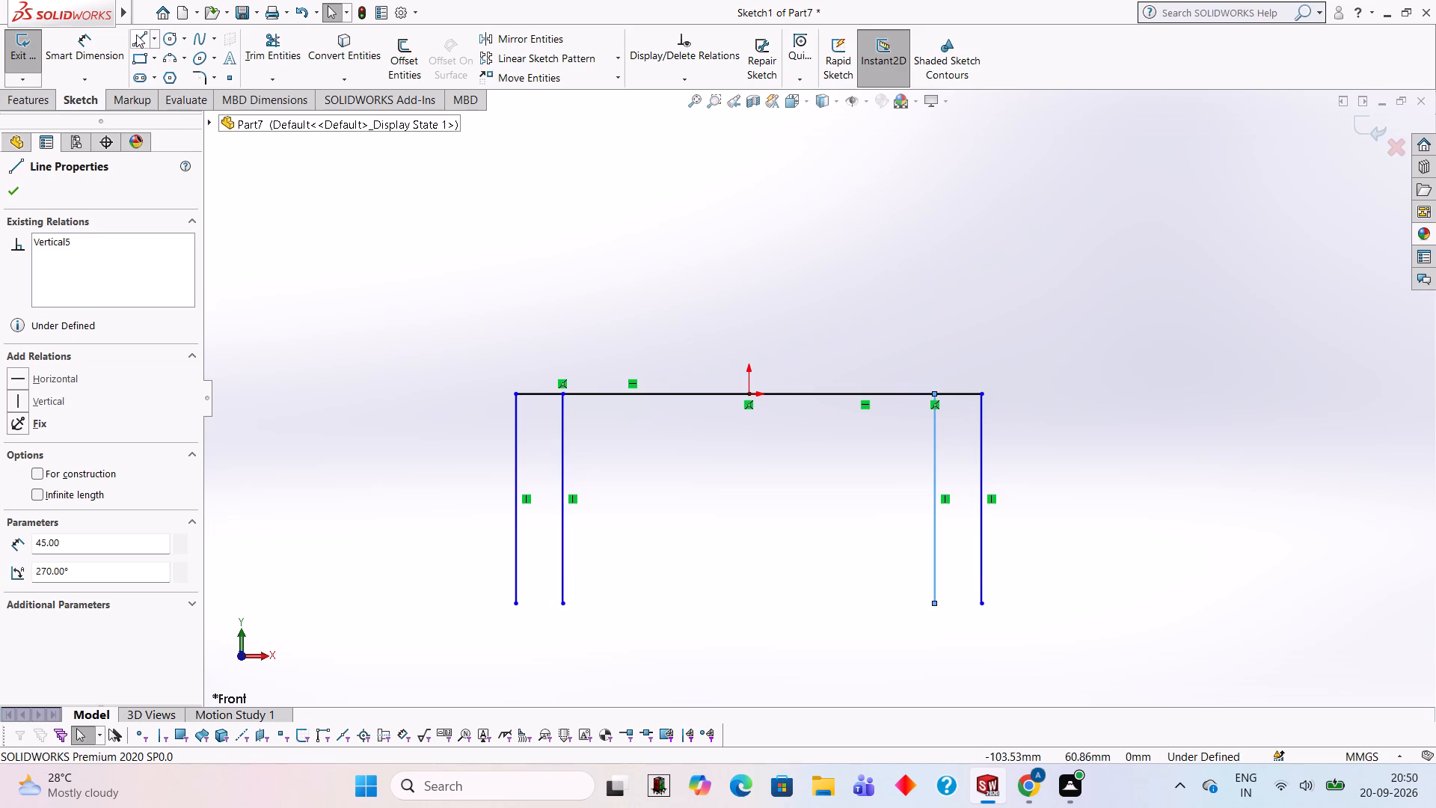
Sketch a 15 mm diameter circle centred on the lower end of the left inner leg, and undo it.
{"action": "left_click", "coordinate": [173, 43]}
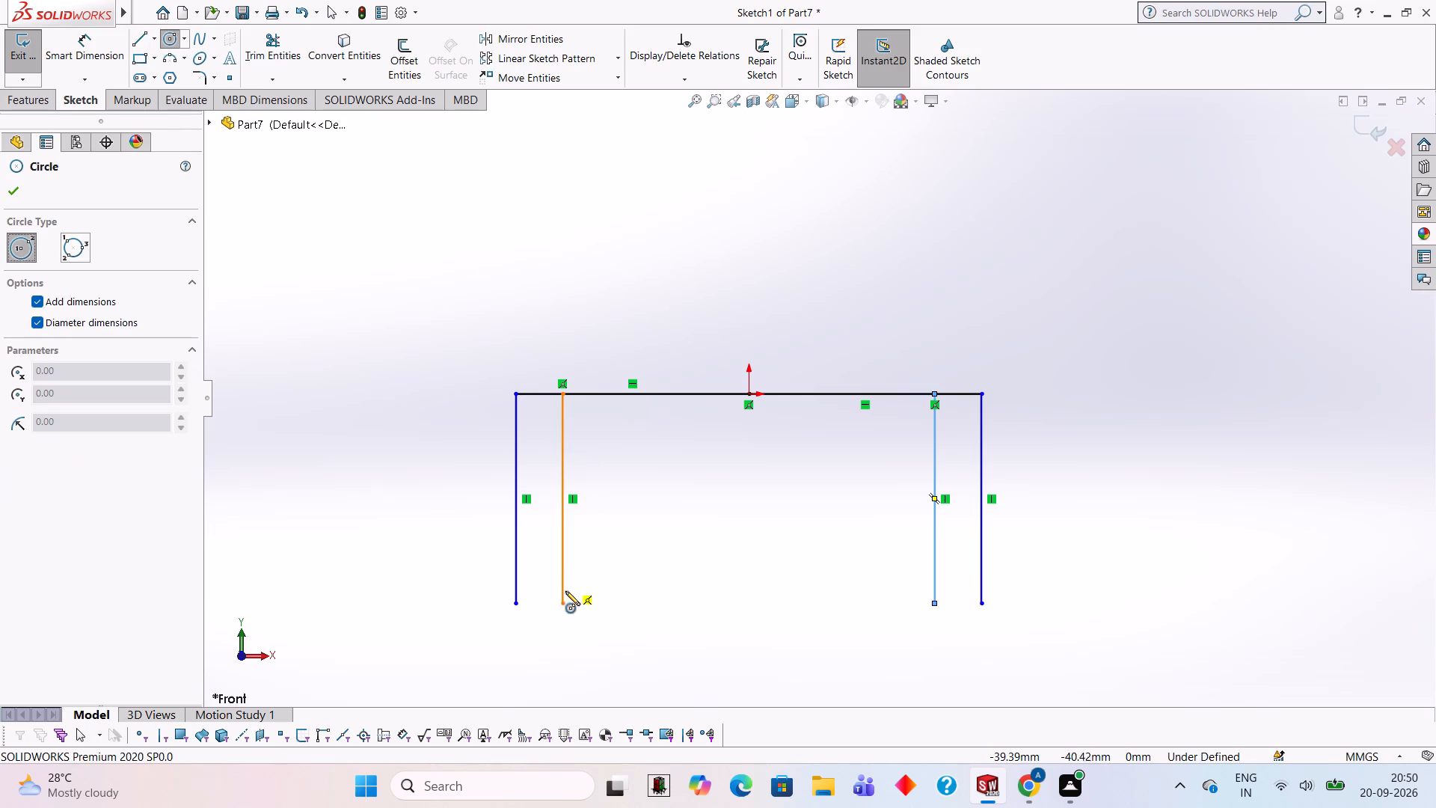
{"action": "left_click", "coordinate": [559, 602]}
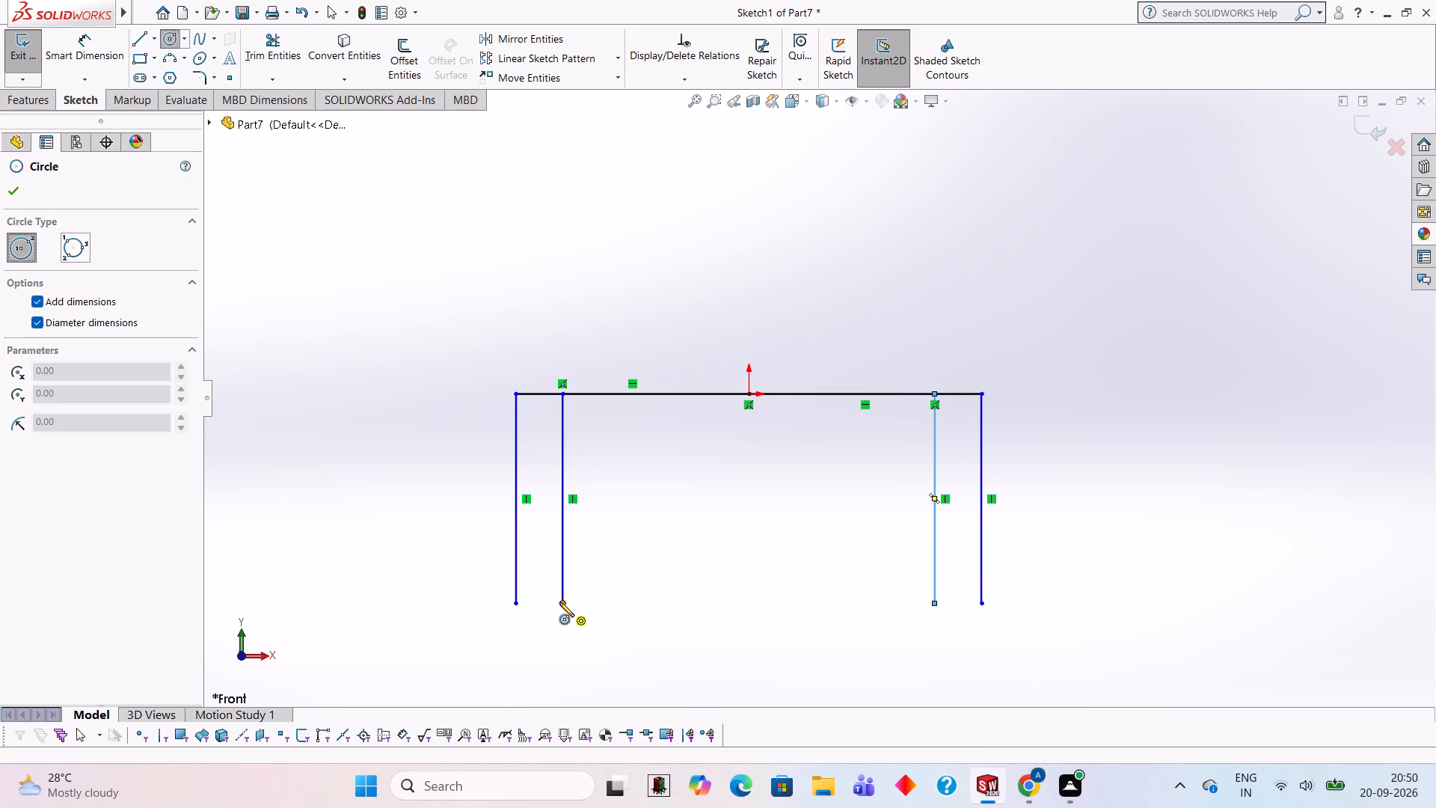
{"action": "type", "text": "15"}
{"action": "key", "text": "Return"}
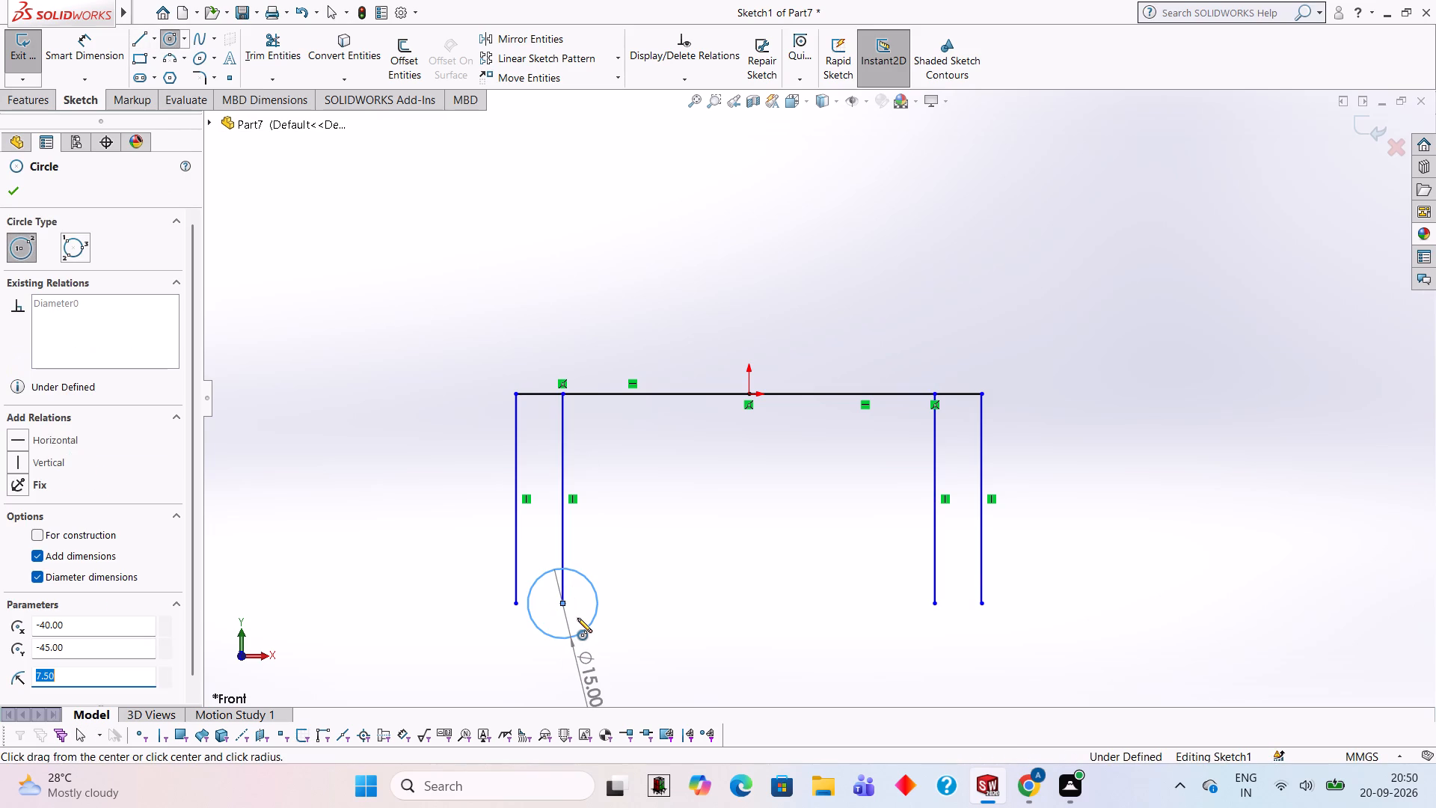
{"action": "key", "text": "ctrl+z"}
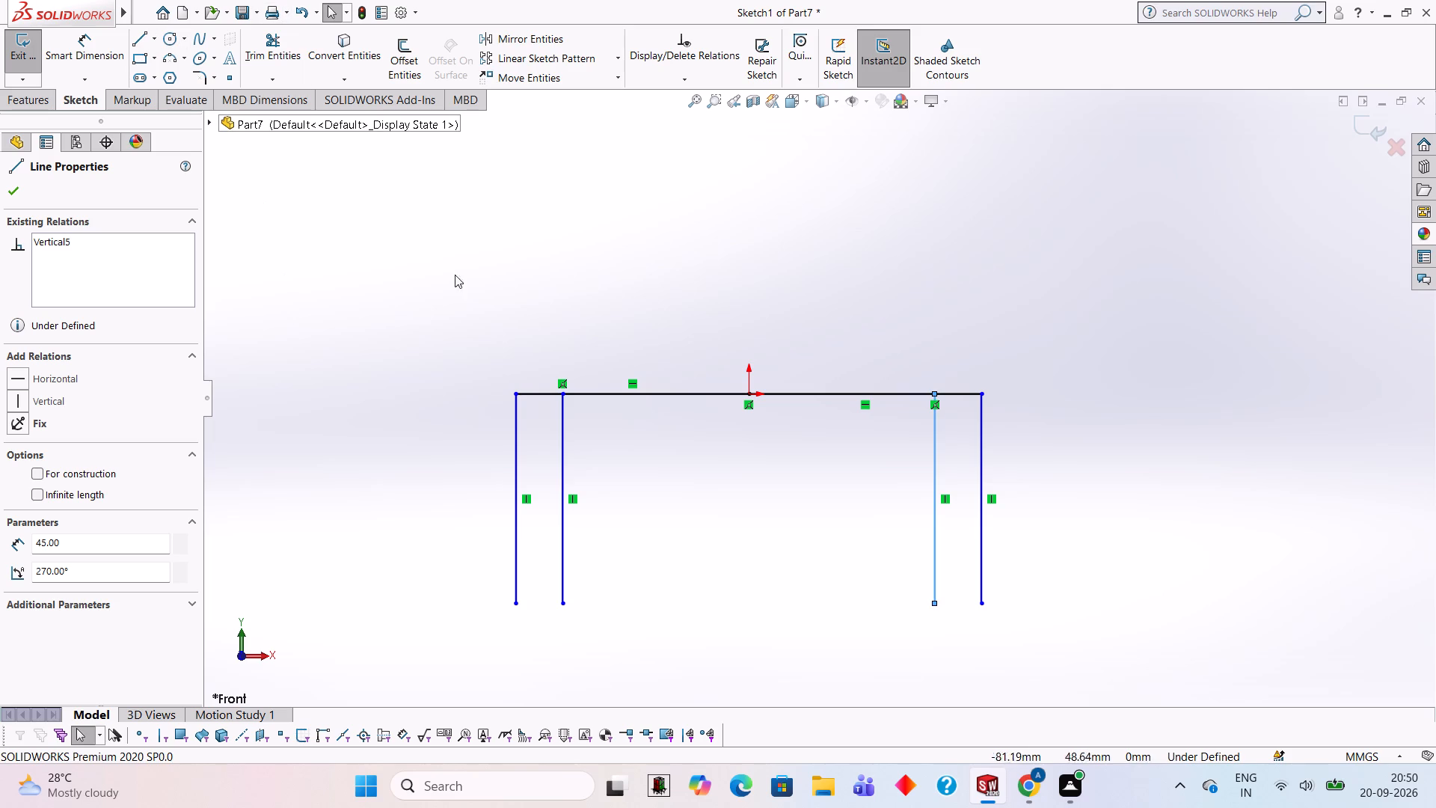
Sketch a 20 mm diameter circle centred on the lower end of the left inner leg.
{"action": "left_click", "coordinate": [176, 34]}
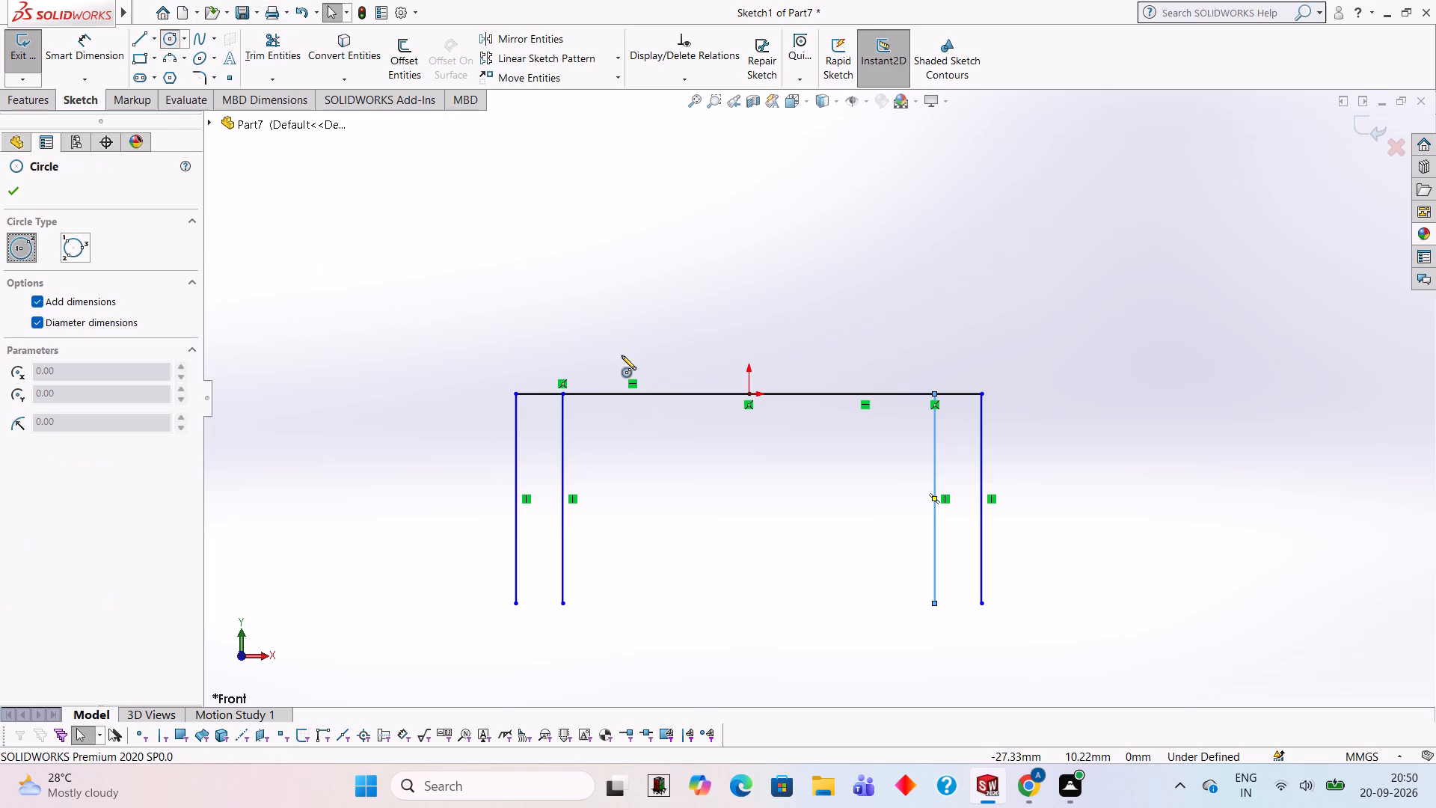
{"action": "left_click", "coordinate": [563, 602]}
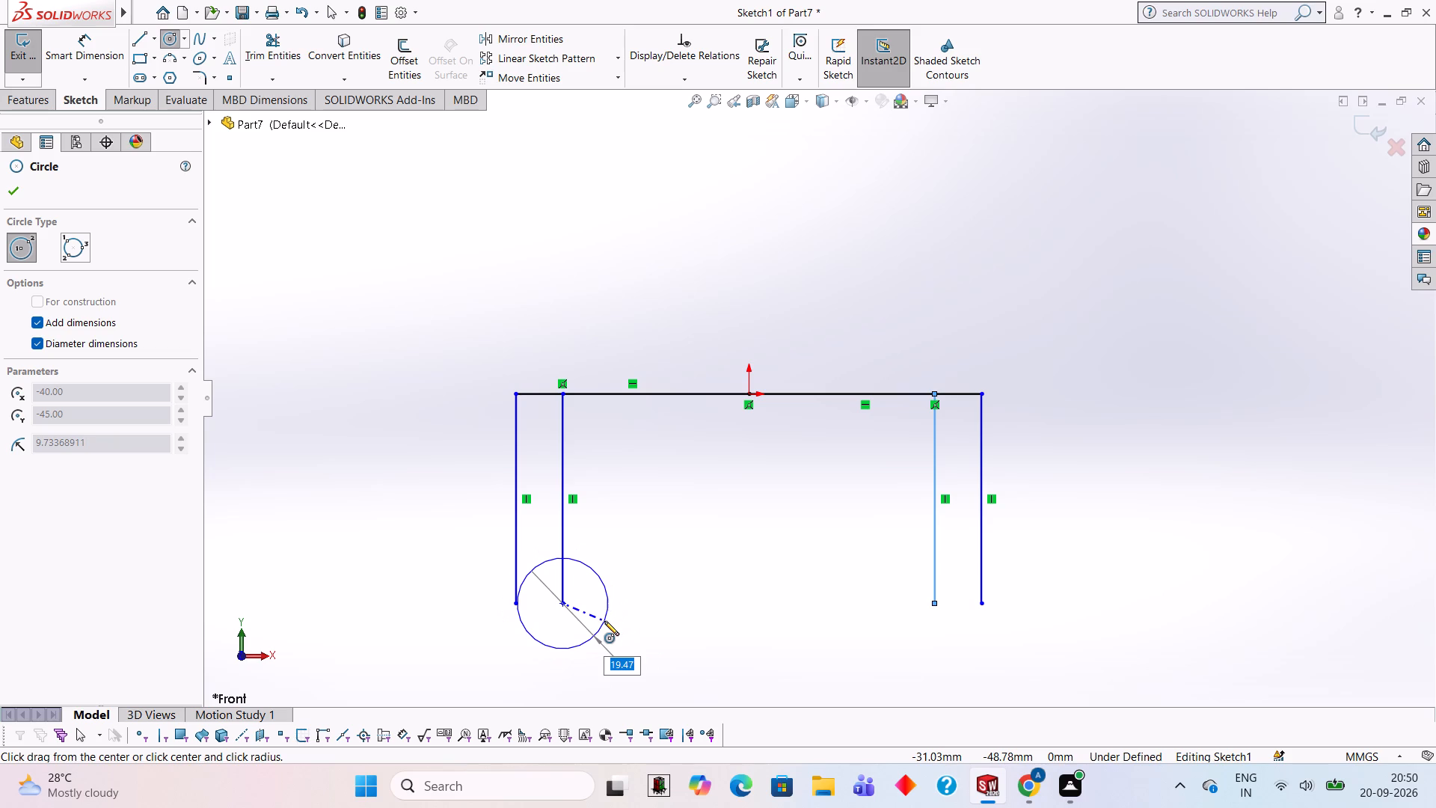
{"action": "type", "text": "20"}
{"action": "key", "text": "Return"}
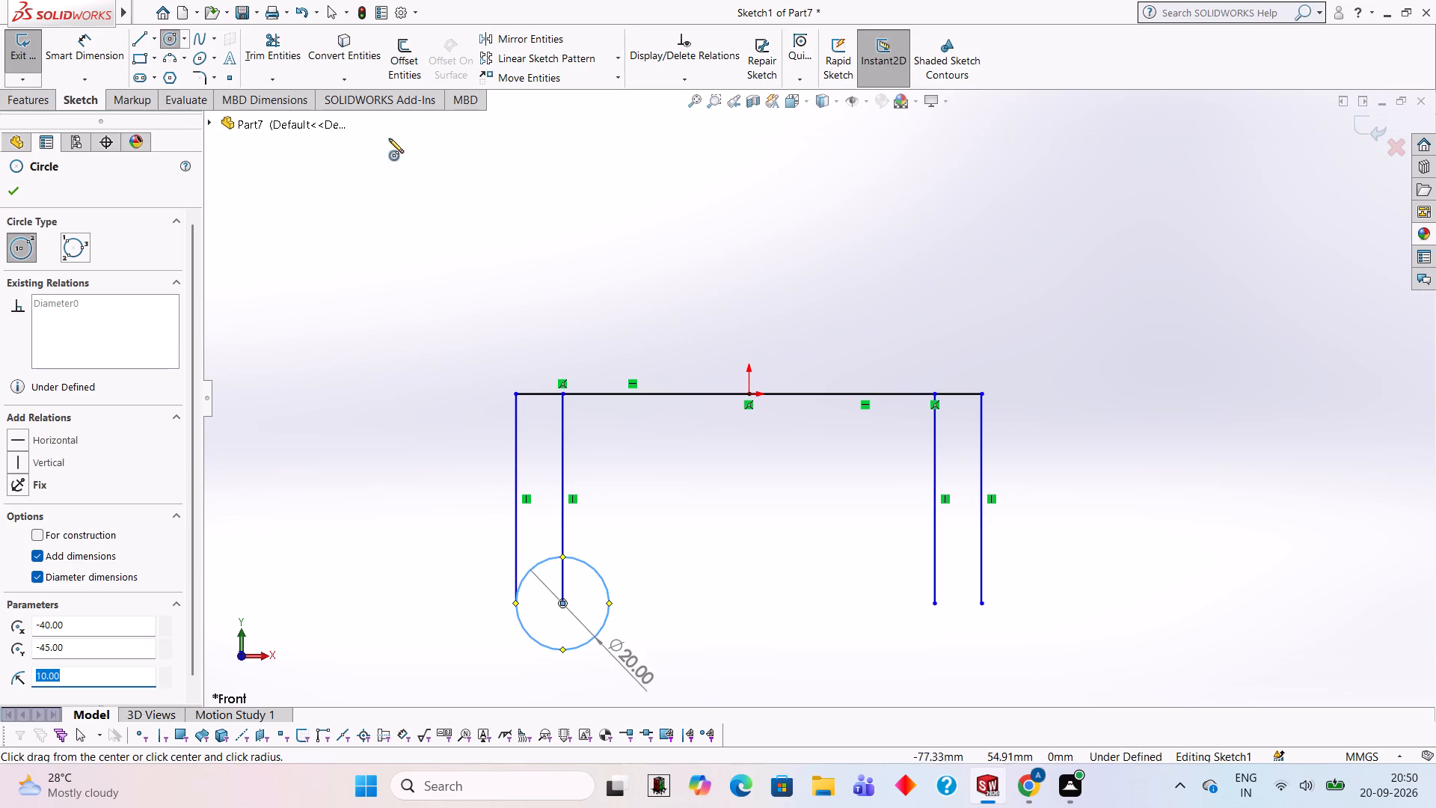
Trim away the upper-left quarter of the left circle, between the two left legs.
{"action": "left_click", "coordinate": [292, 60]}
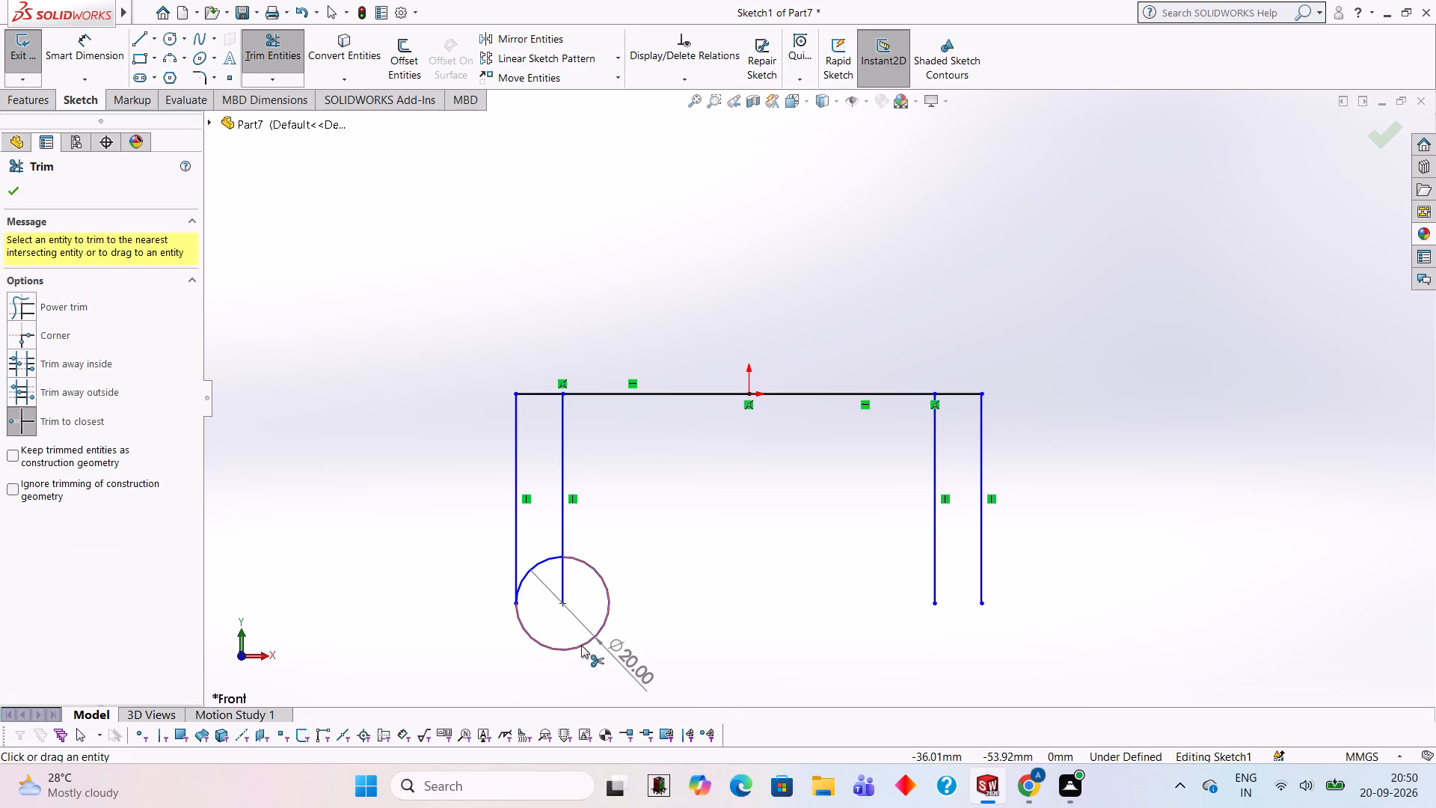
{"action": "left_click", "coordinate": [545, 560]}
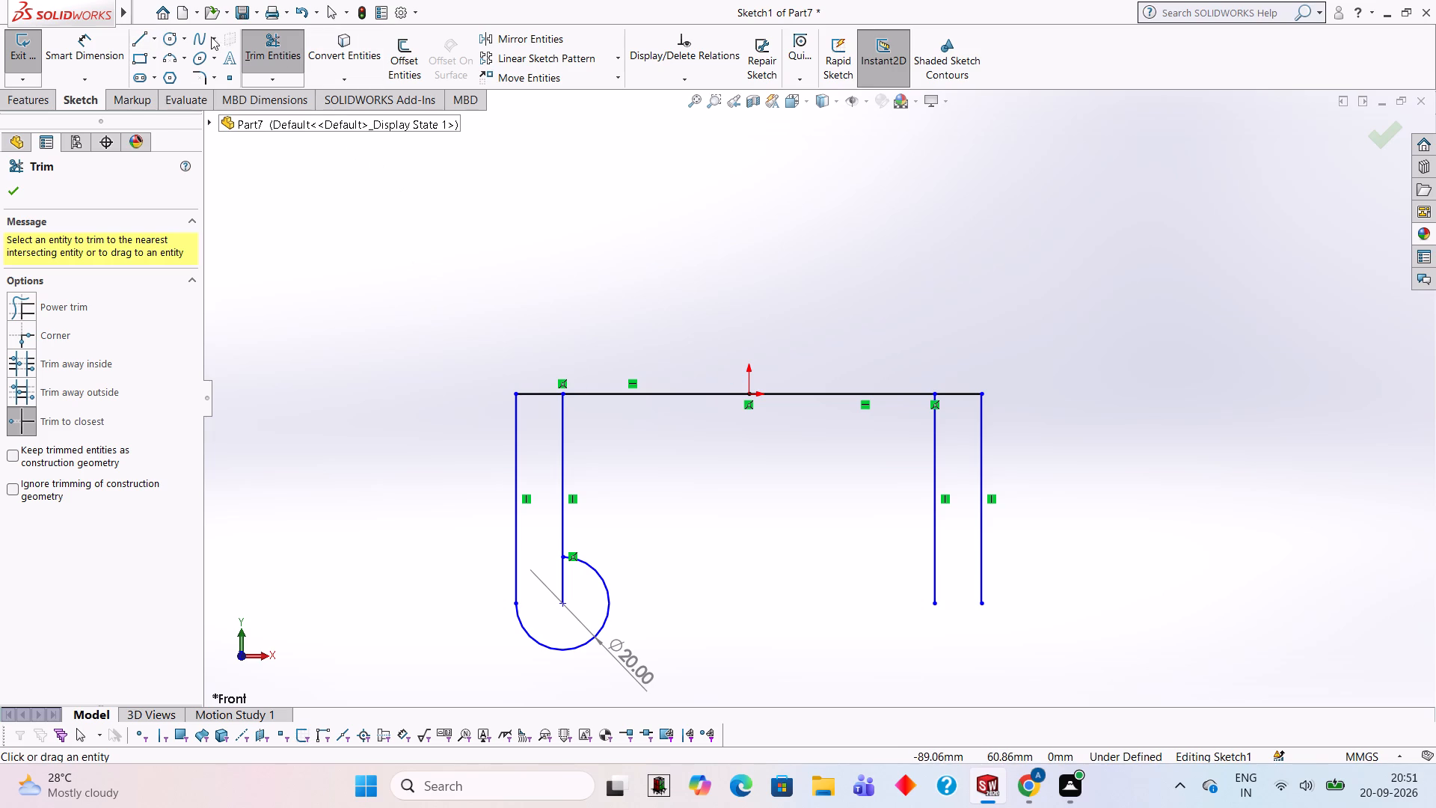
Sketch a matching 20 mm diameter circle centred on the lower end of the right inner leg.
{"action": "left_click", "coordinate": [171, 39]}
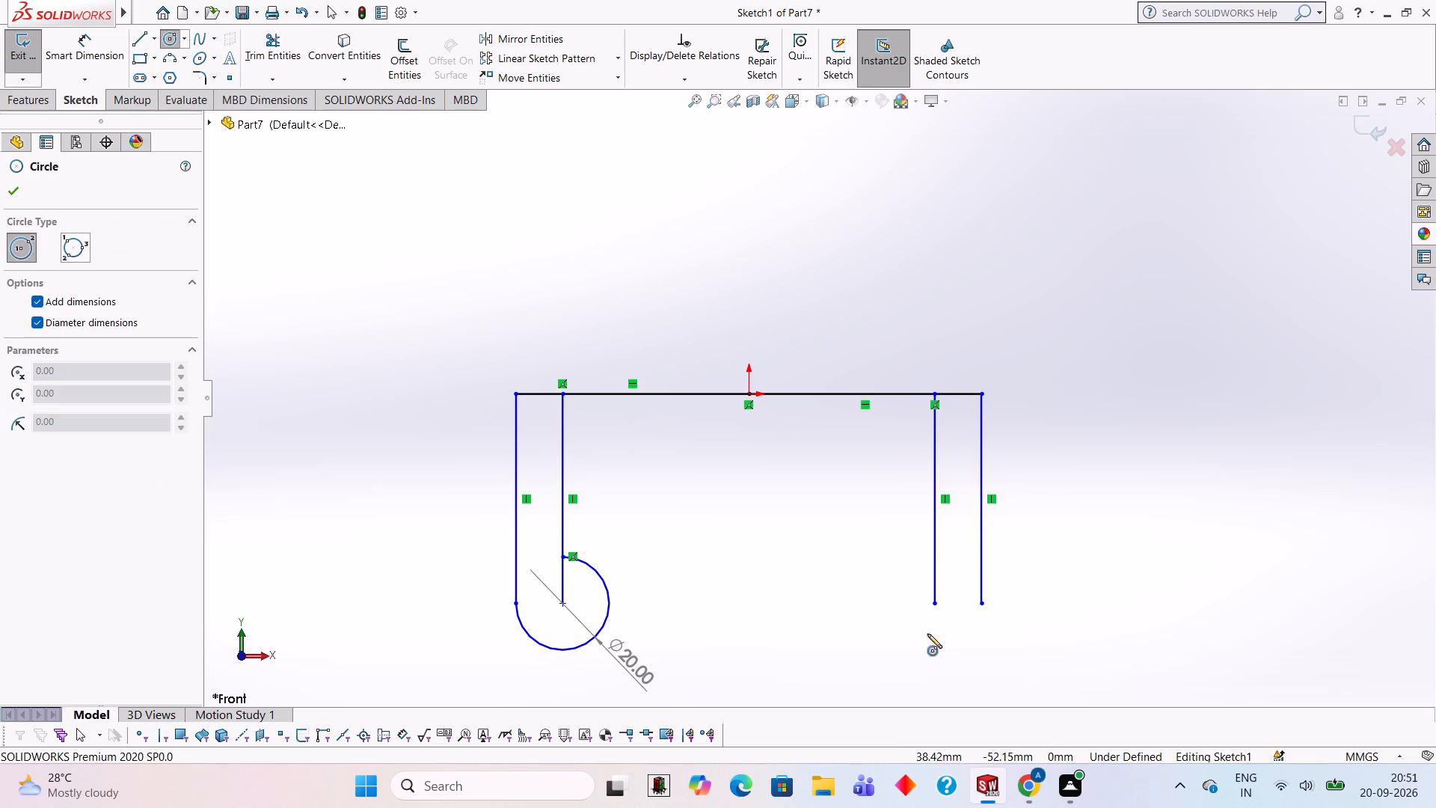
{"action": "left_click", "coordinate": [931, 604]}
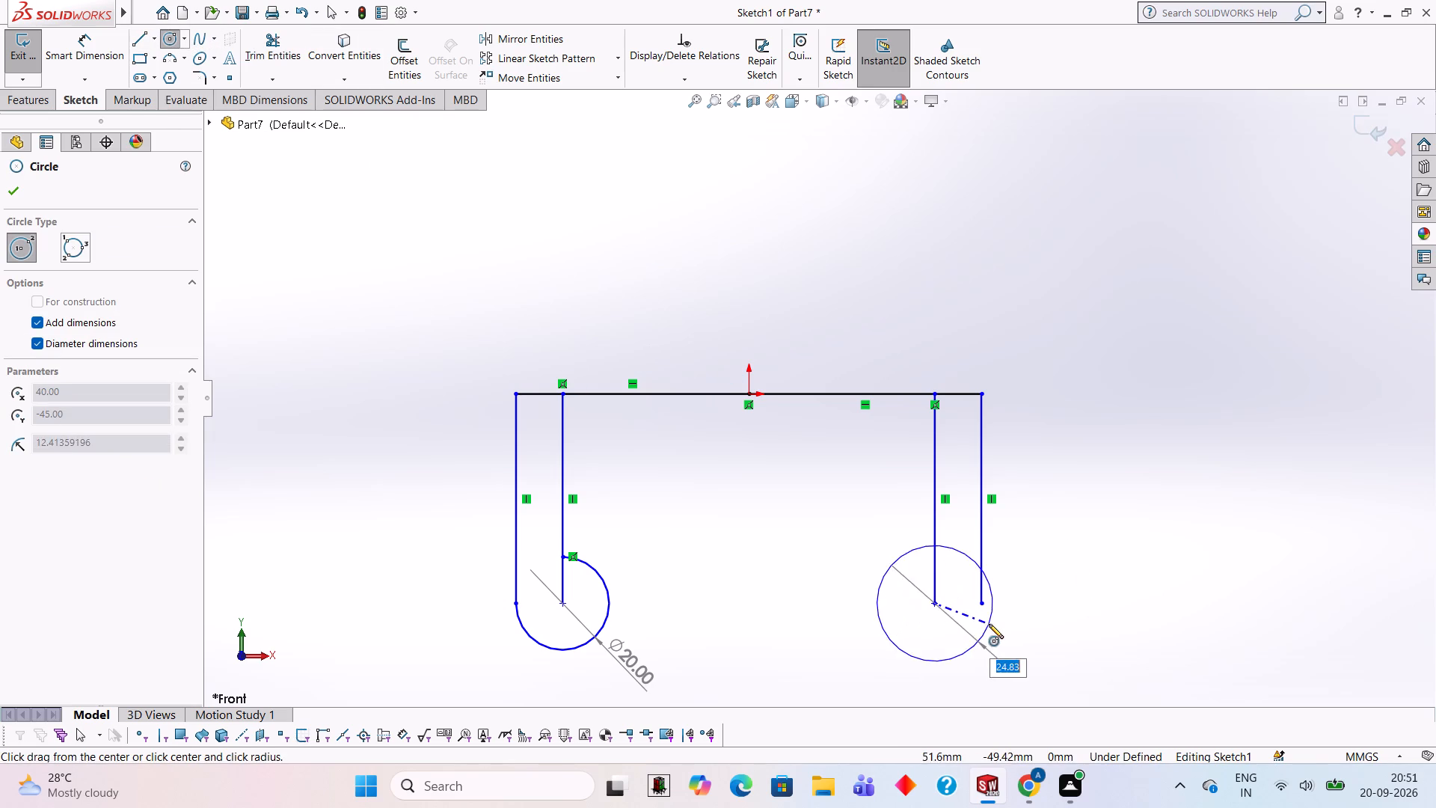
{"action": "type", "text": "20"}
{"action": "key", "text": "Return"}
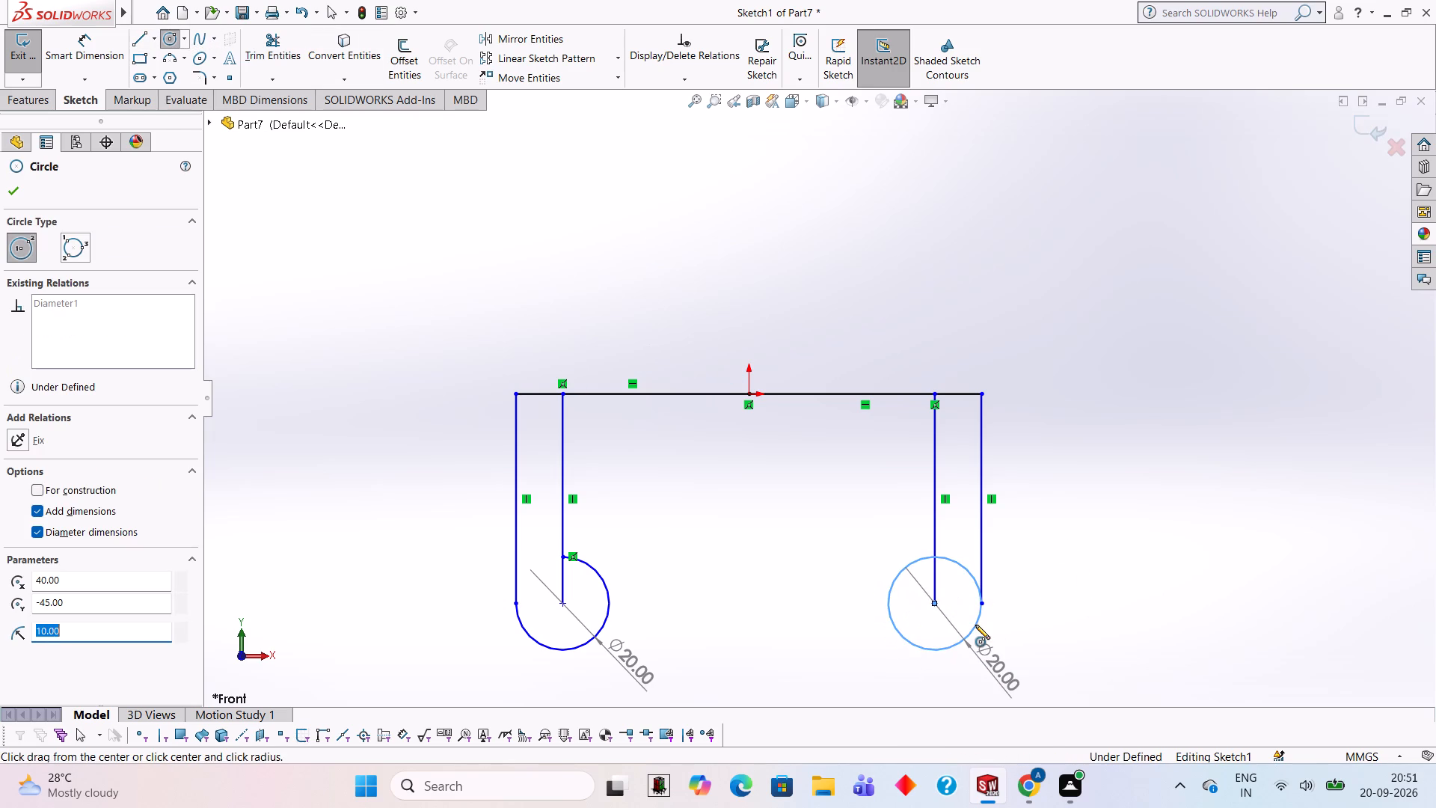
{"action": "key", "text": "Escape"}
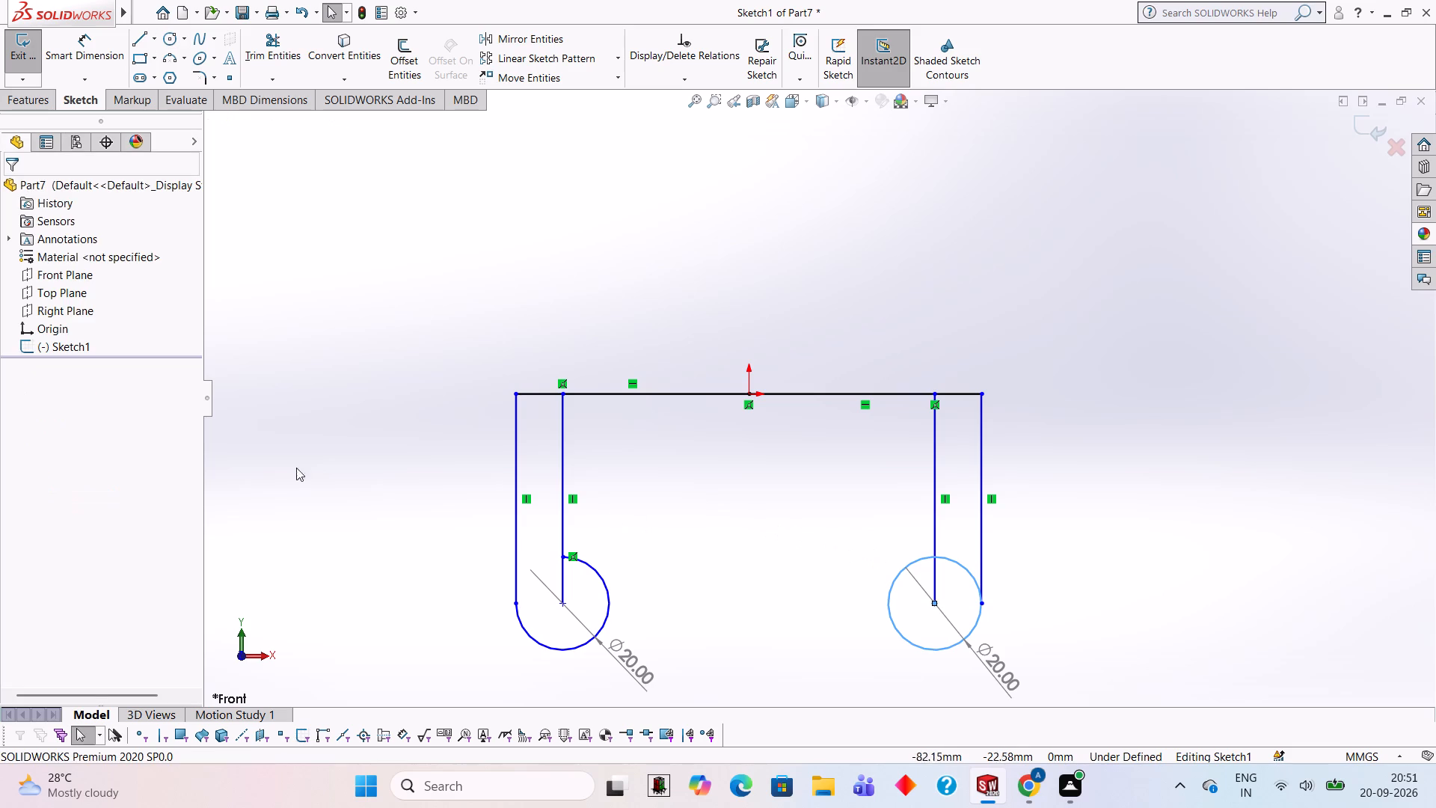
Sketch a 100 mm horizontal line joining the lower ends of the two outer legs.
{"action": "left_click", "coordinate": [140, 48]}
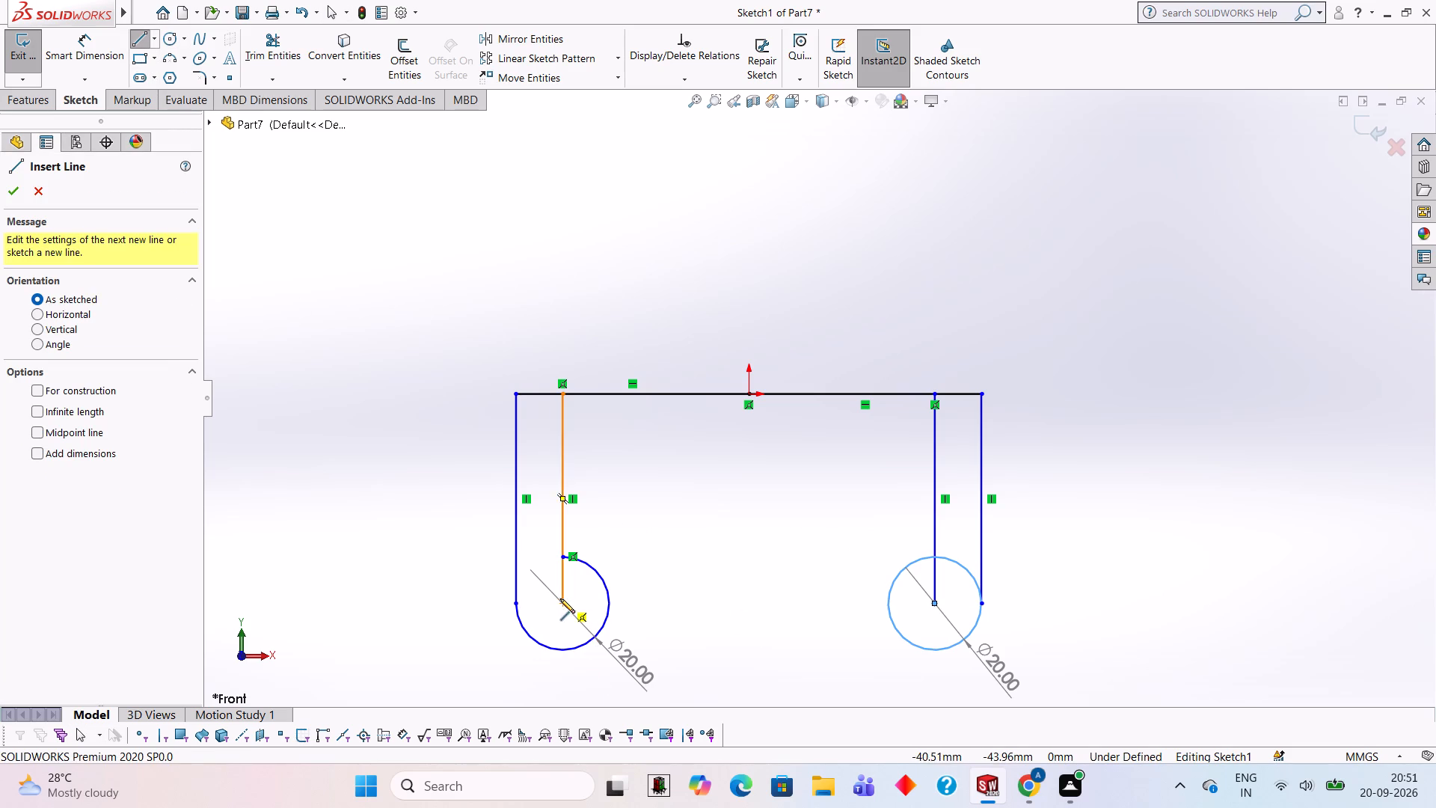
{"action": "left_click", "coordinate": [517, 603]}
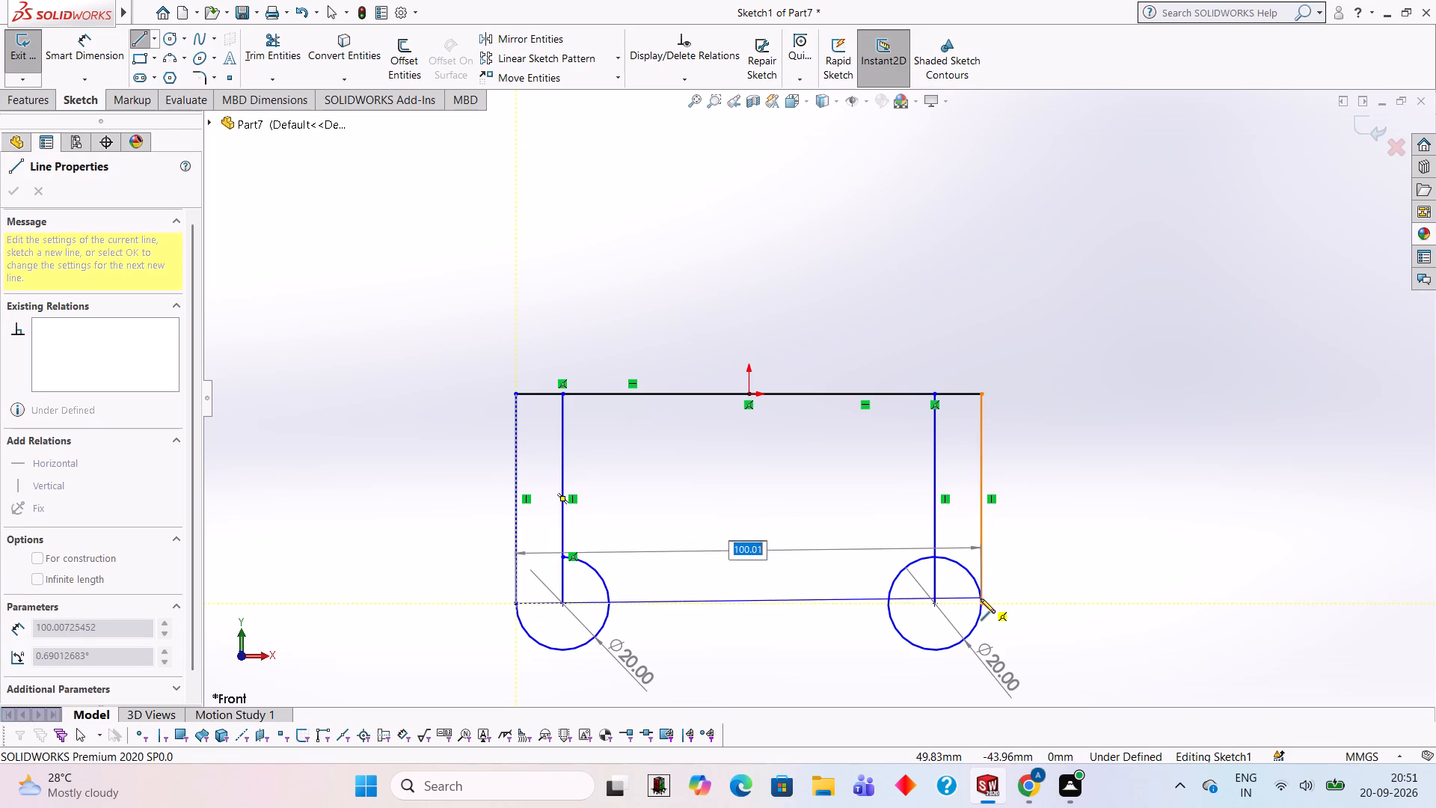
{"action": "left_click", "coordinate": [980, 605]}
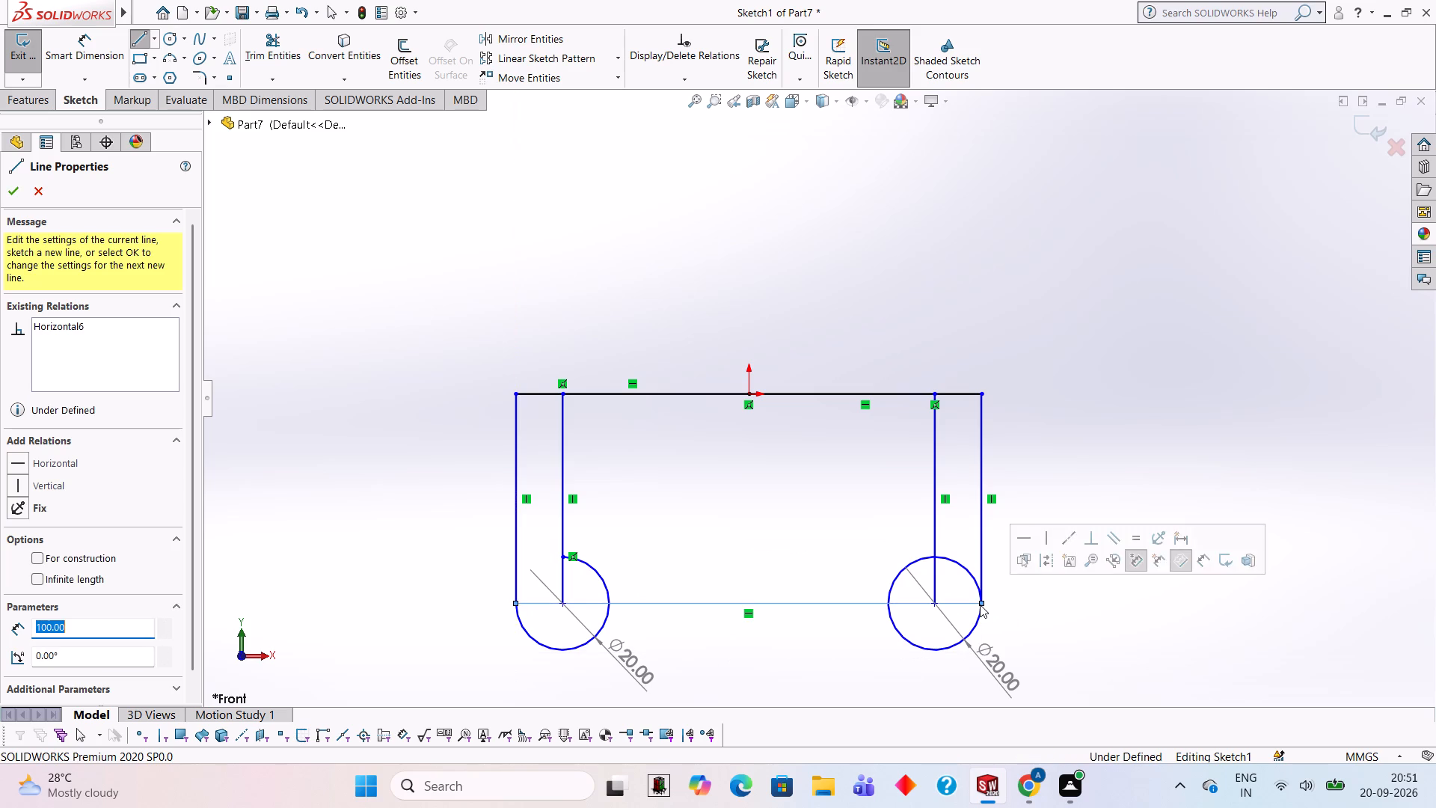
{"action": "key", "text": "Escape"}
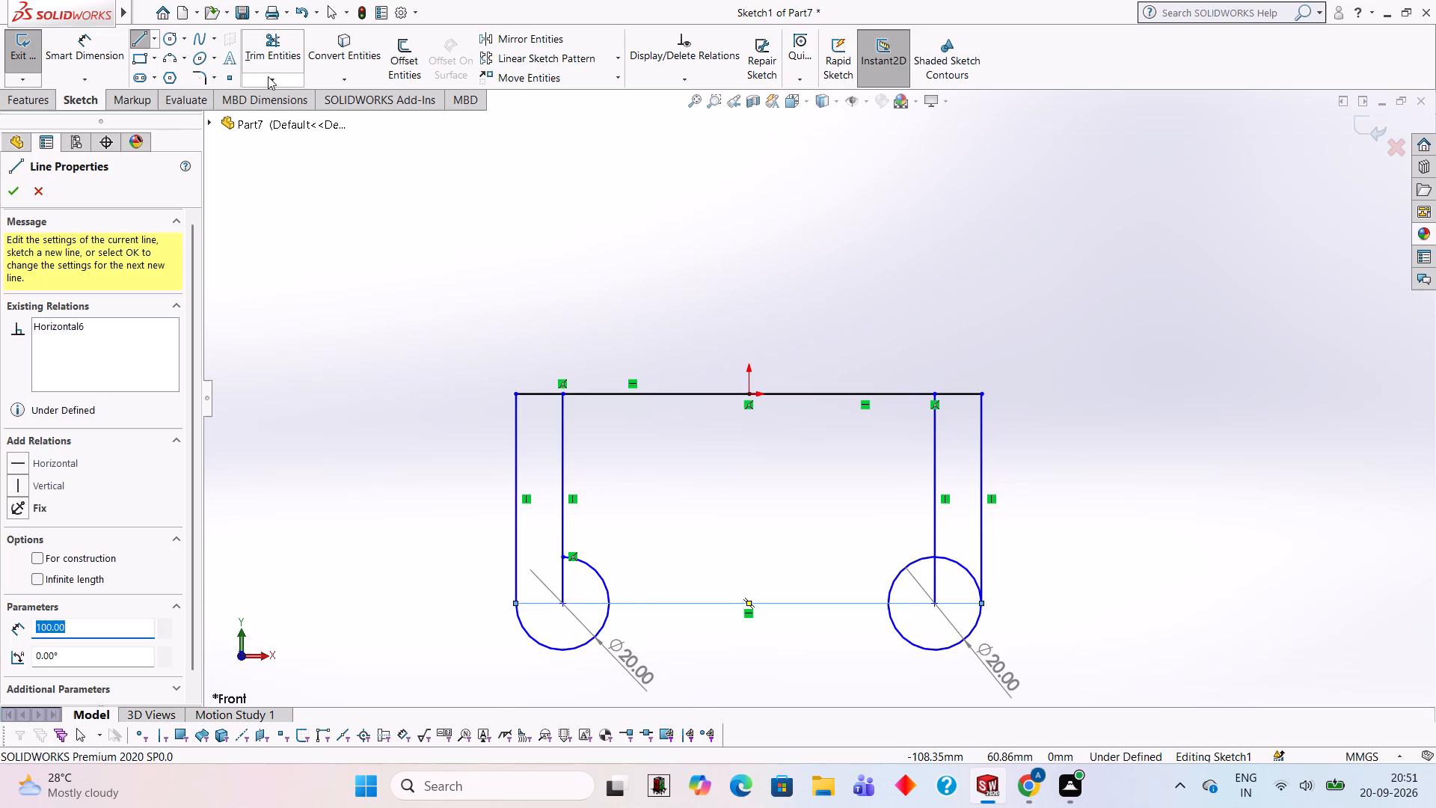
Trim away the left circle's upper-right quarter and the right circle's upper-left quarter, above the horizontal line.
{"action": "left_click", "coordinate": [268, 76]}
{"action": "left_click", "coordinate": [262, 65]}
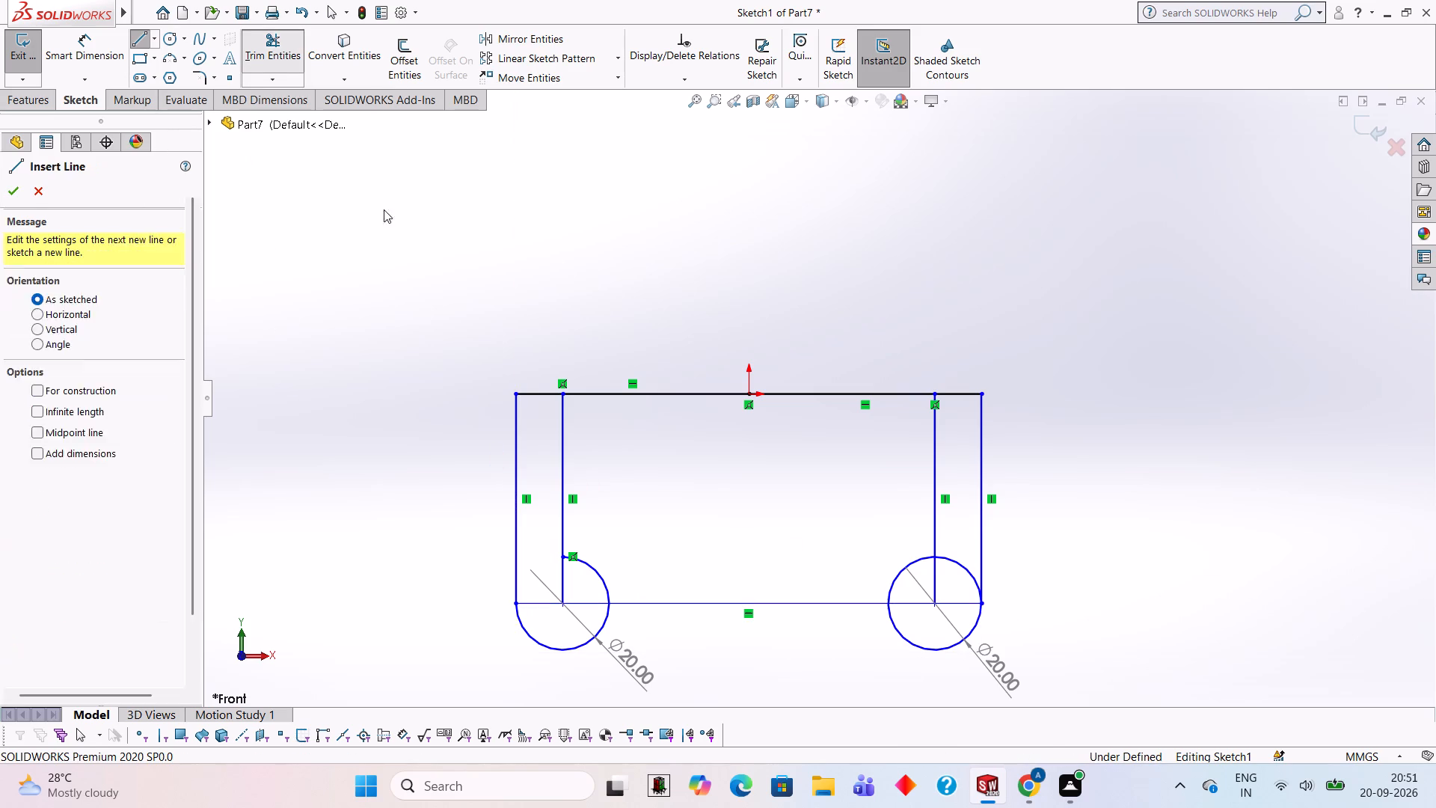
{"action": "left_click", "coordinate": [601, 577]}
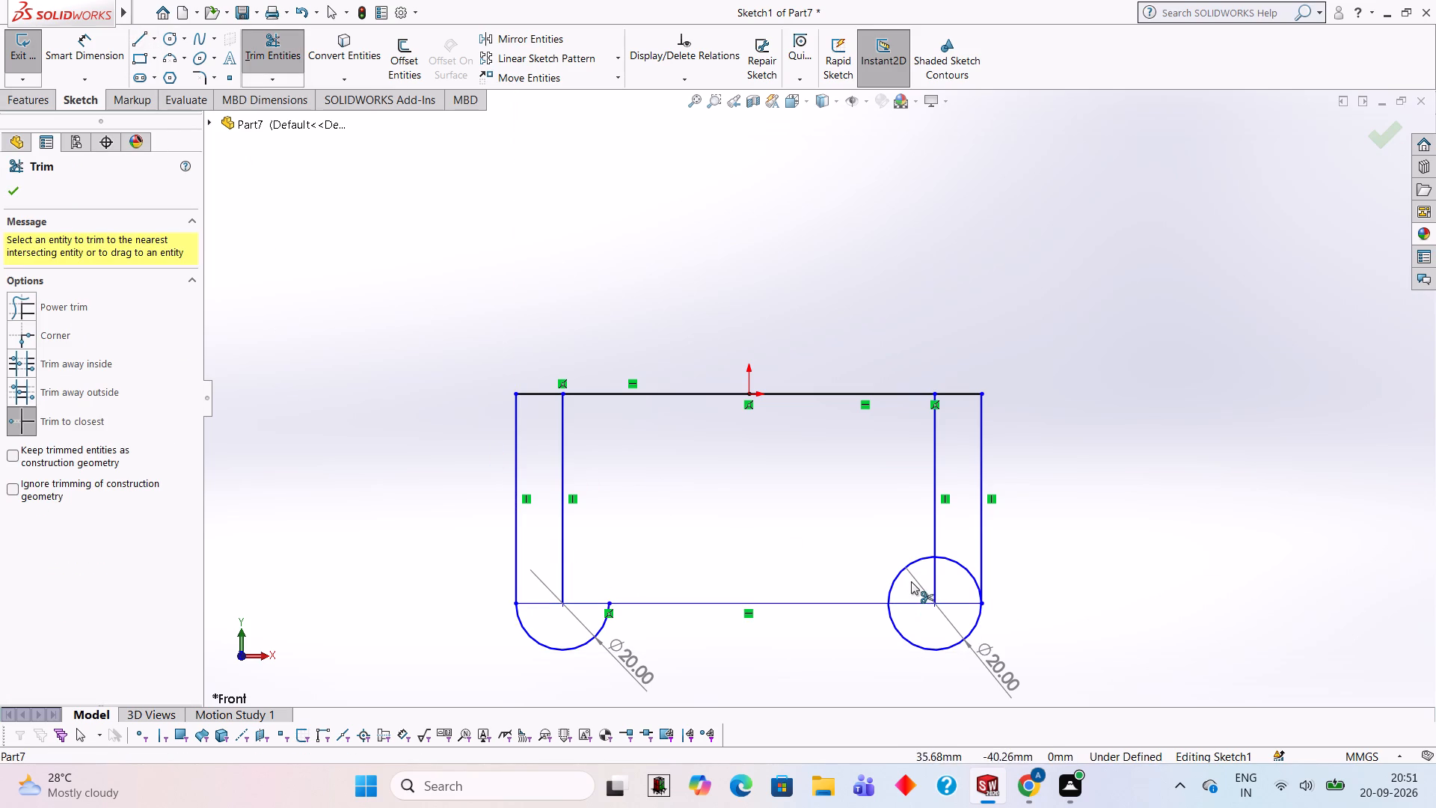
{"action": "left_click", "coordinate": [897, 577]}
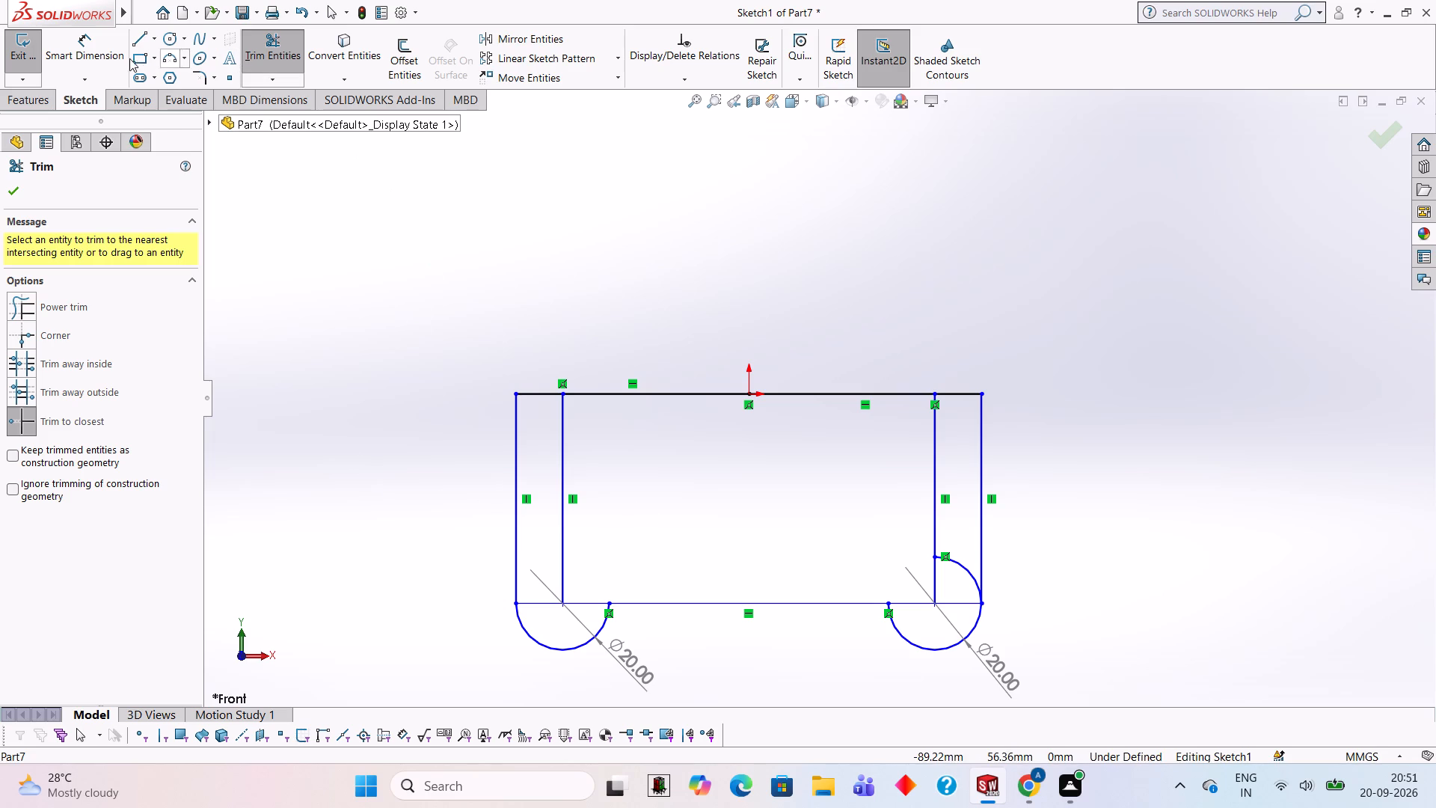
Sketch a 10 mm vertical line from the left inner leg's lower end down to the bottom of the left arc.
{"action": "left_click", "coordinate": [147, 31]}
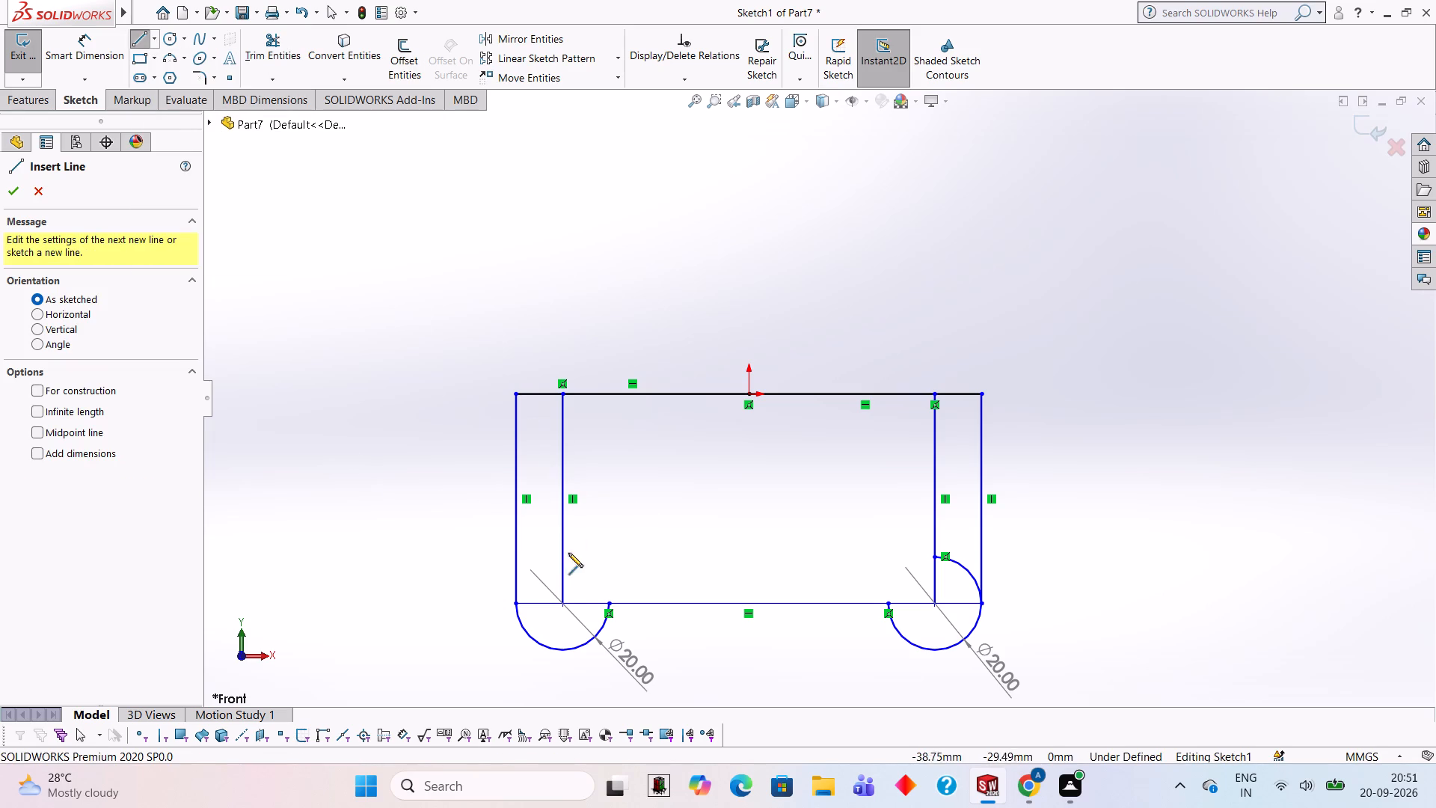
{"action": "left_click", "coordinate": [560, 603]}
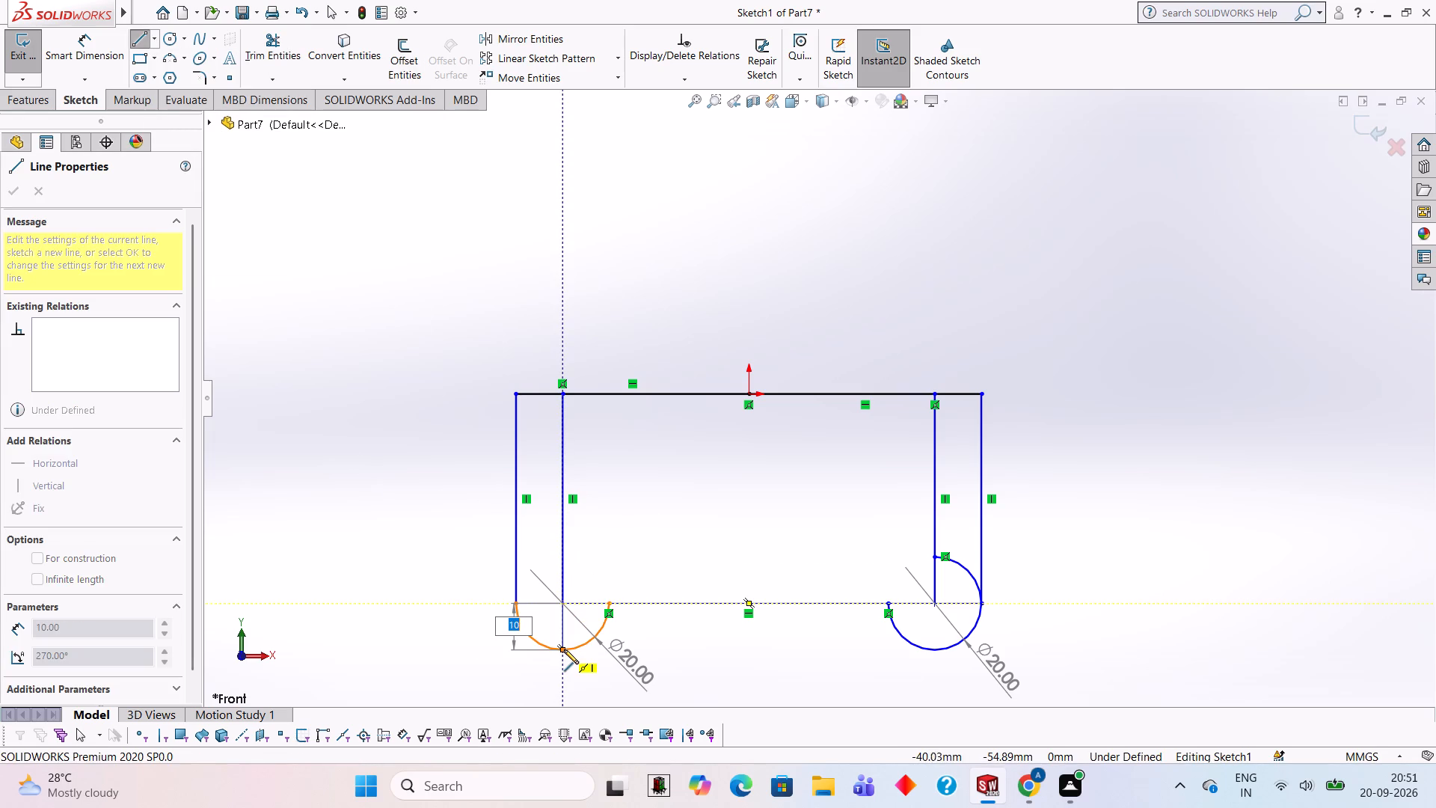
{"action": "left_click", "coordinate": [564, 649]}
{"action": "key", "text": "Escape"}
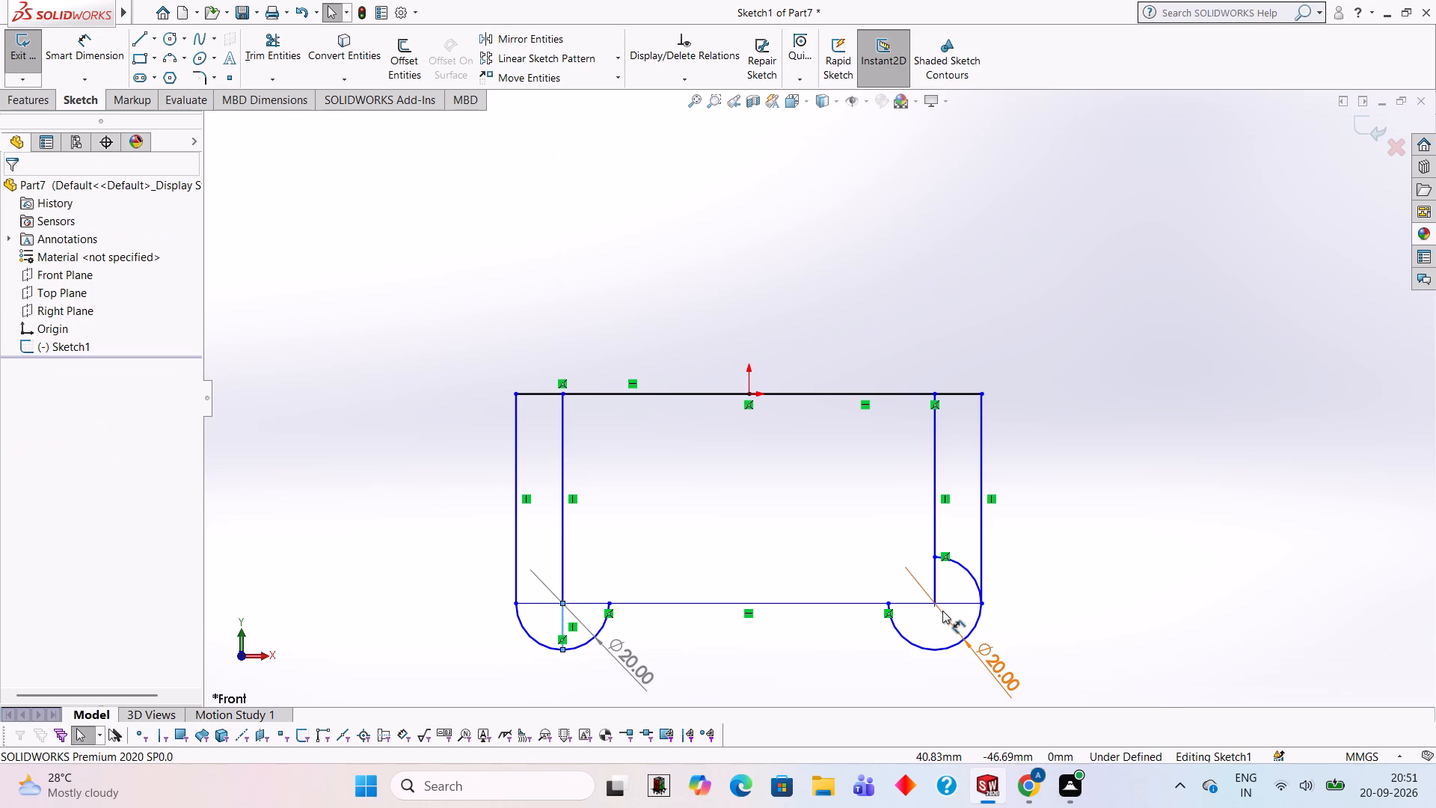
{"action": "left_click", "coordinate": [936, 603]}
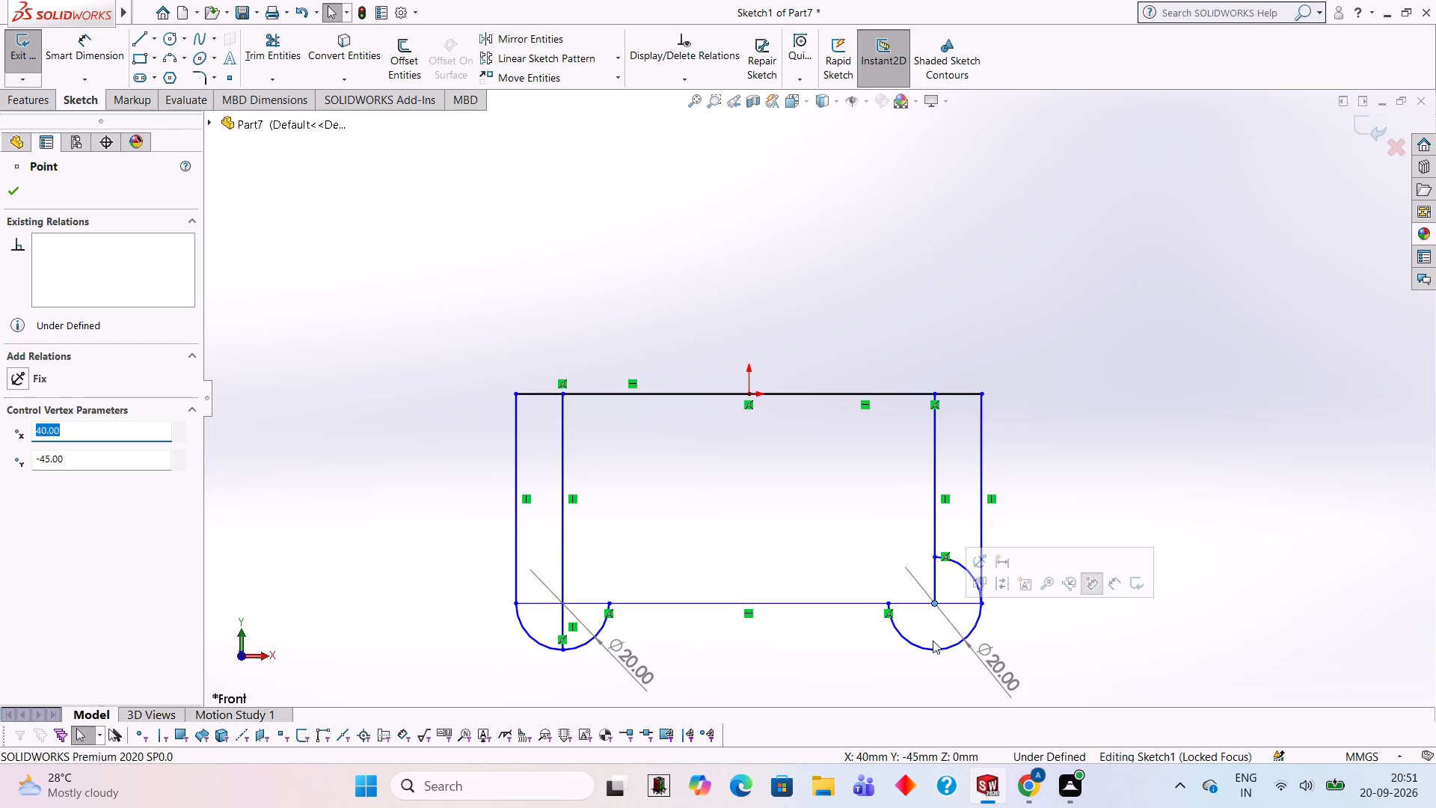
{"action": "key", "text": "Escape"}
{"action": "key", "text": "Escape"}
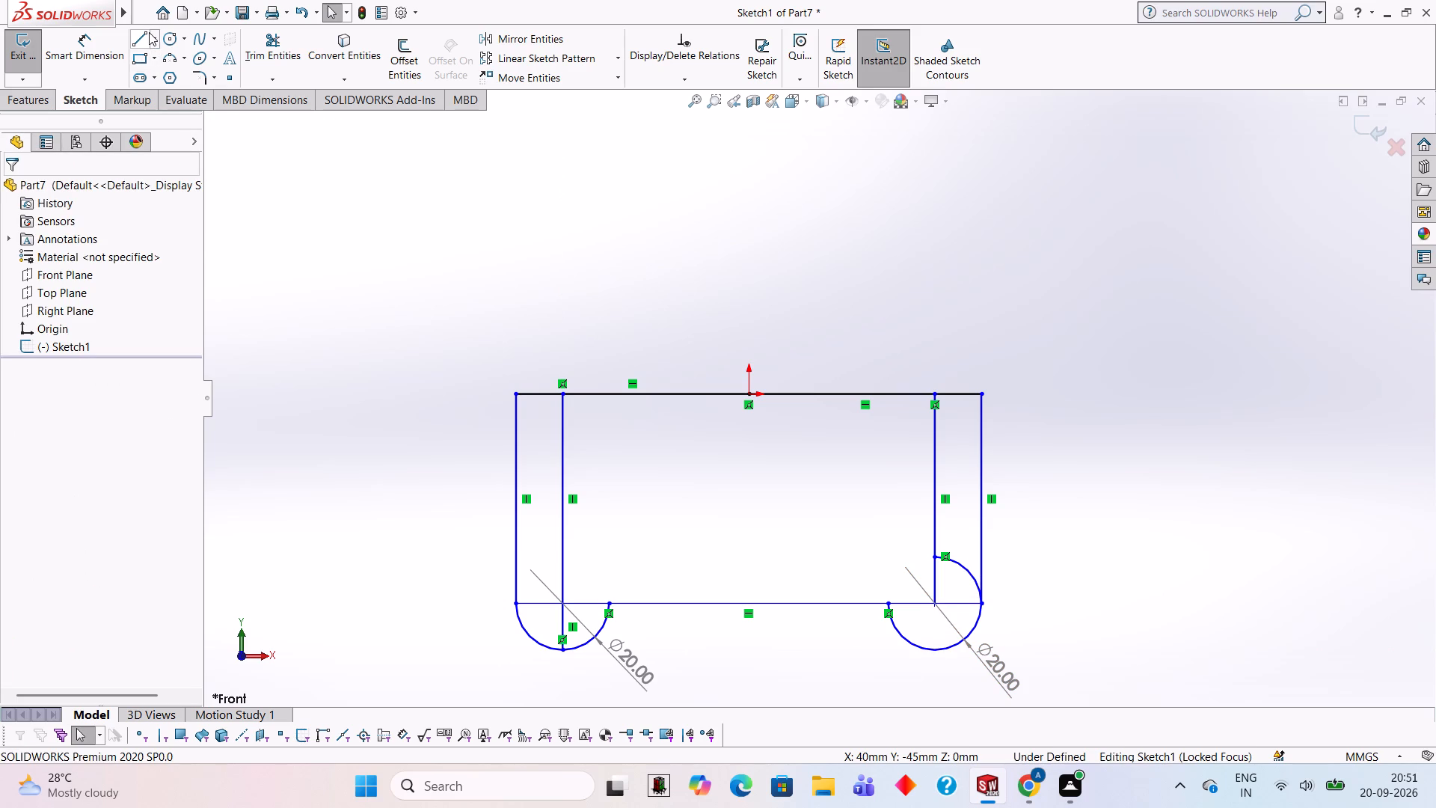
Sketch a 10 mm vertical line from the right inner leg's lower end down to the bottom of the right arc.
{"action": "left_click", "coordinate": [135, 34]}
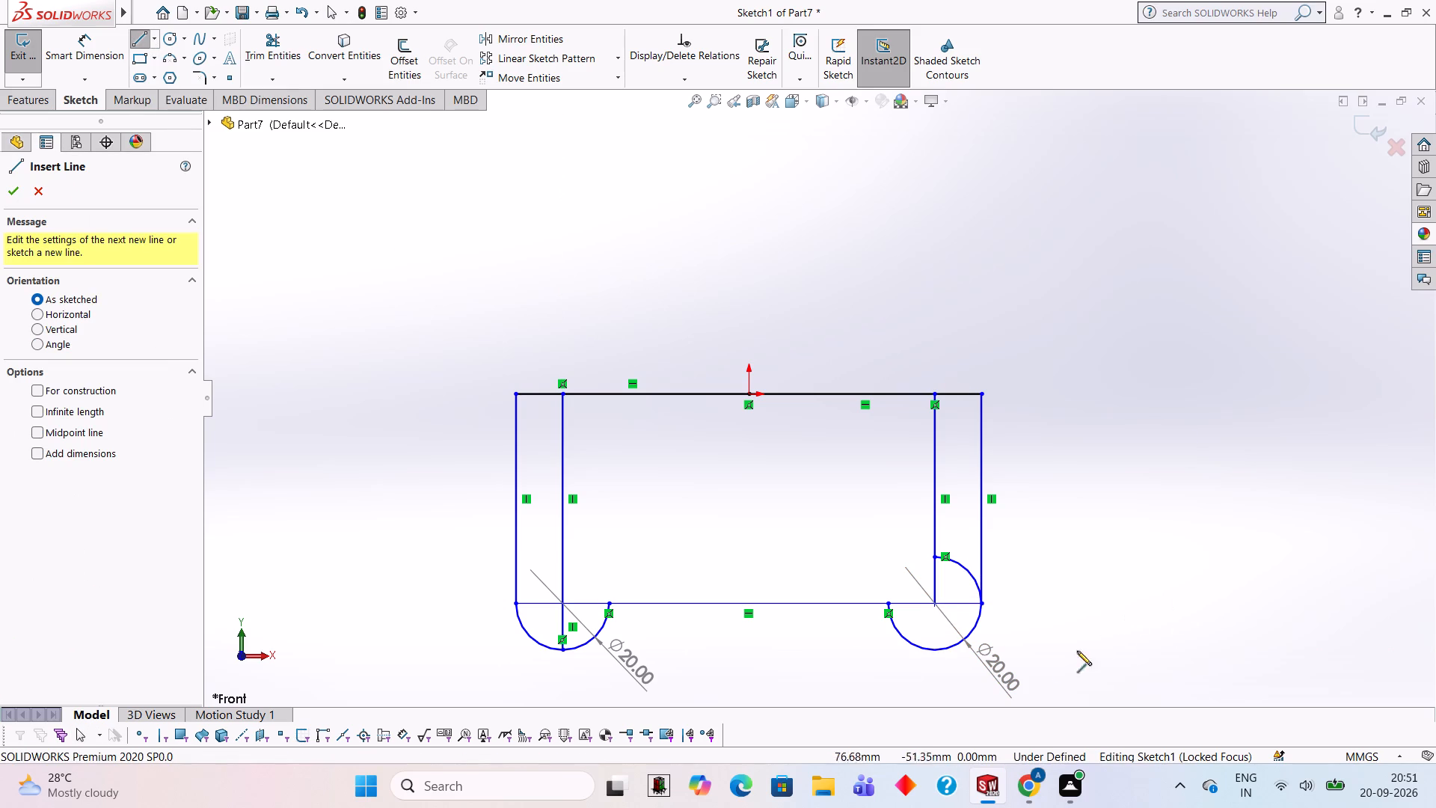
{"action": "left_click", "coordinate": [930, 599]}
{"action": "left_click", "coordinate": [937, 646]}
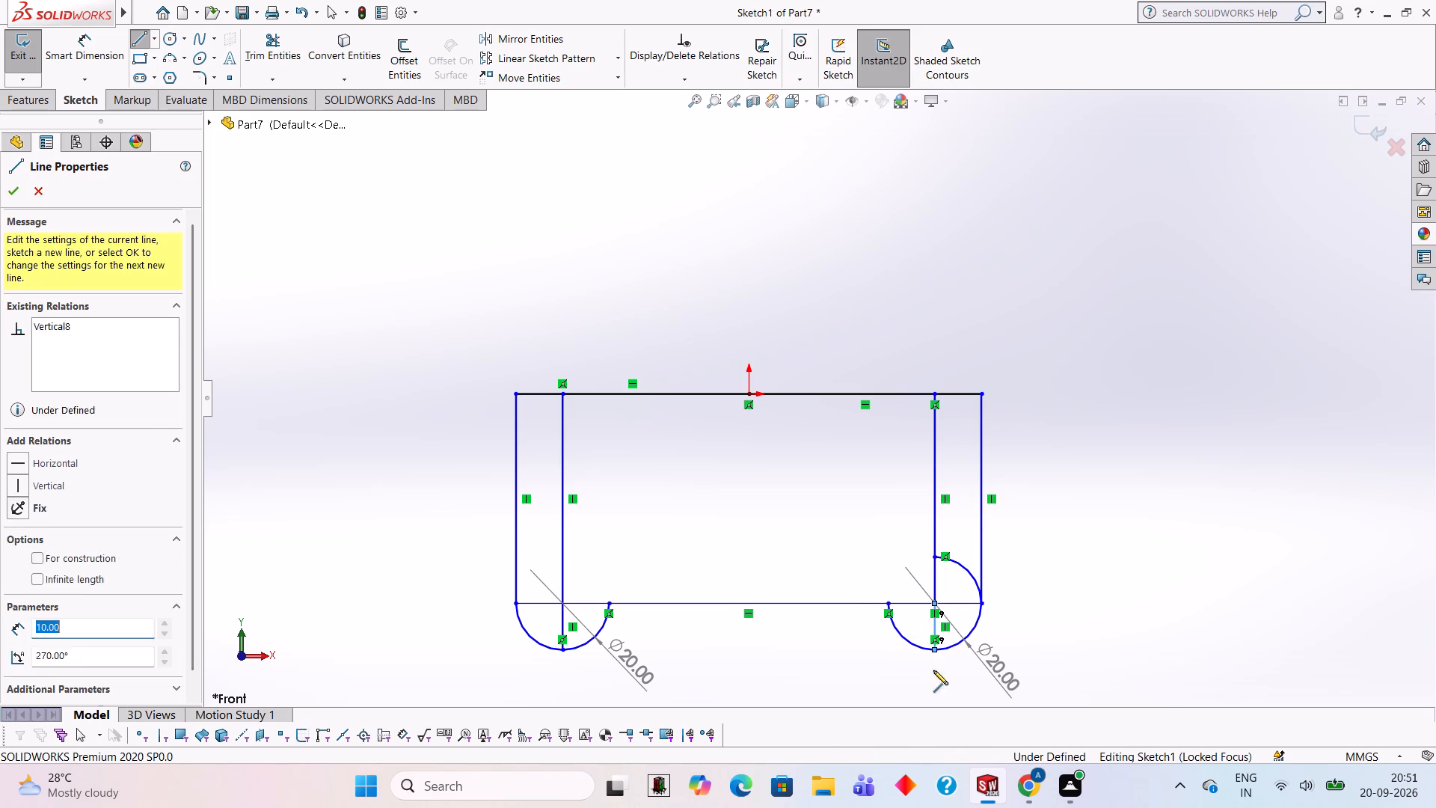
{"action": "key", "text": "Escape"}
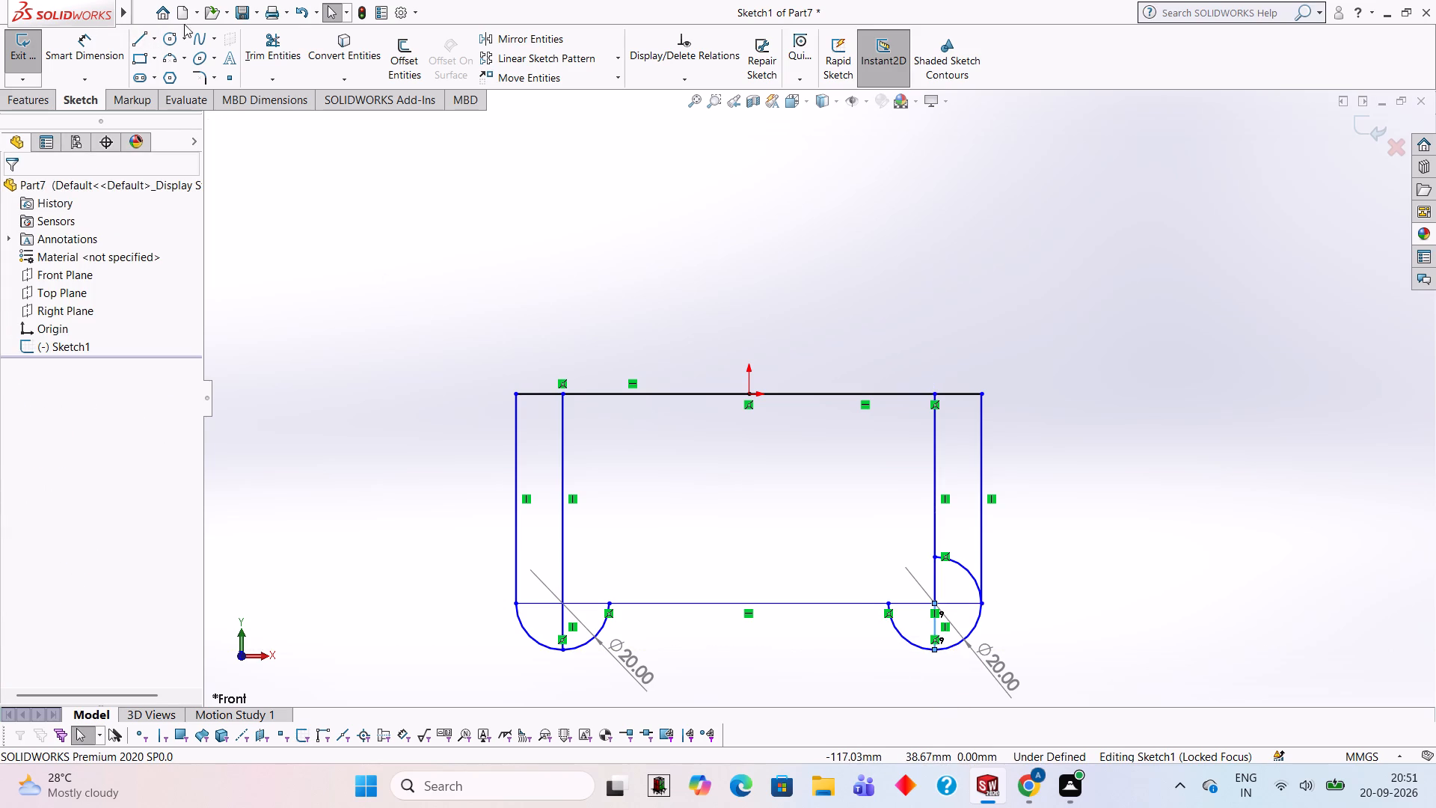
Trim away the inner lower quarter of both circles and all segments of the lower horizontal line.
{"action": "left_click", "coordinate": [260, 46]}
{"action": "left_click", "coordinate": [606, 619]}
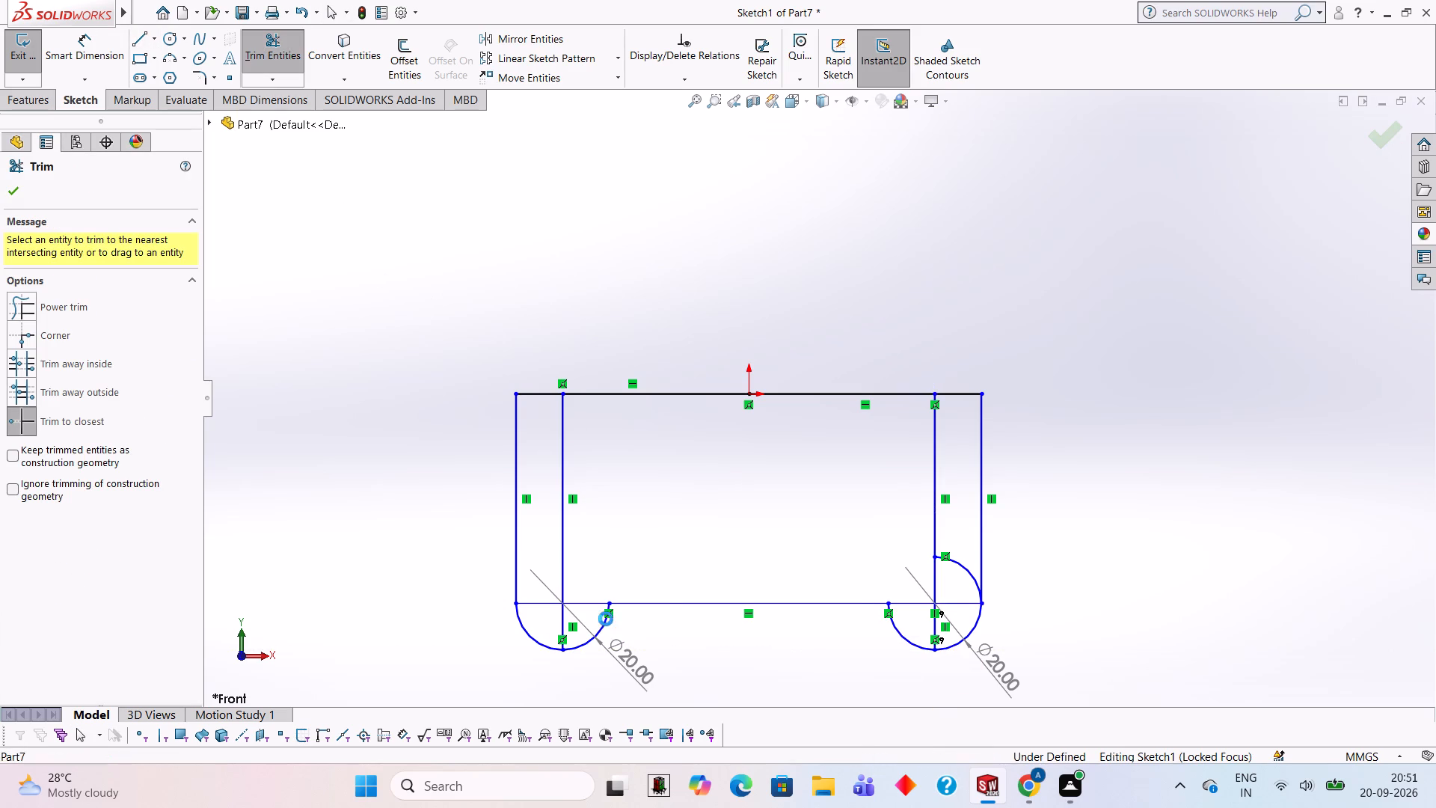
{"action": "left_click", "coordinate": [791, 403]}
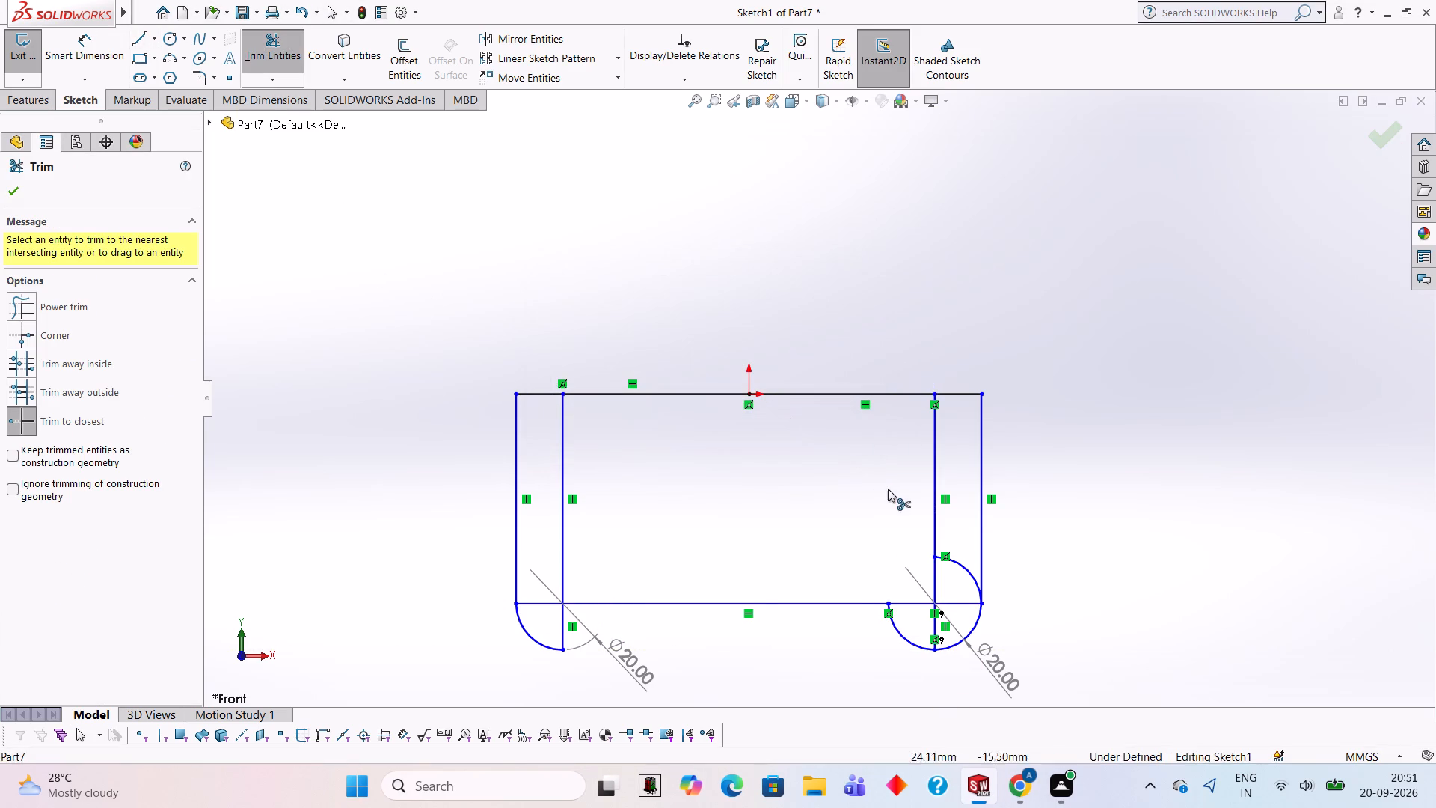
{"action": "left_click", "coordinate": [897, 631]}
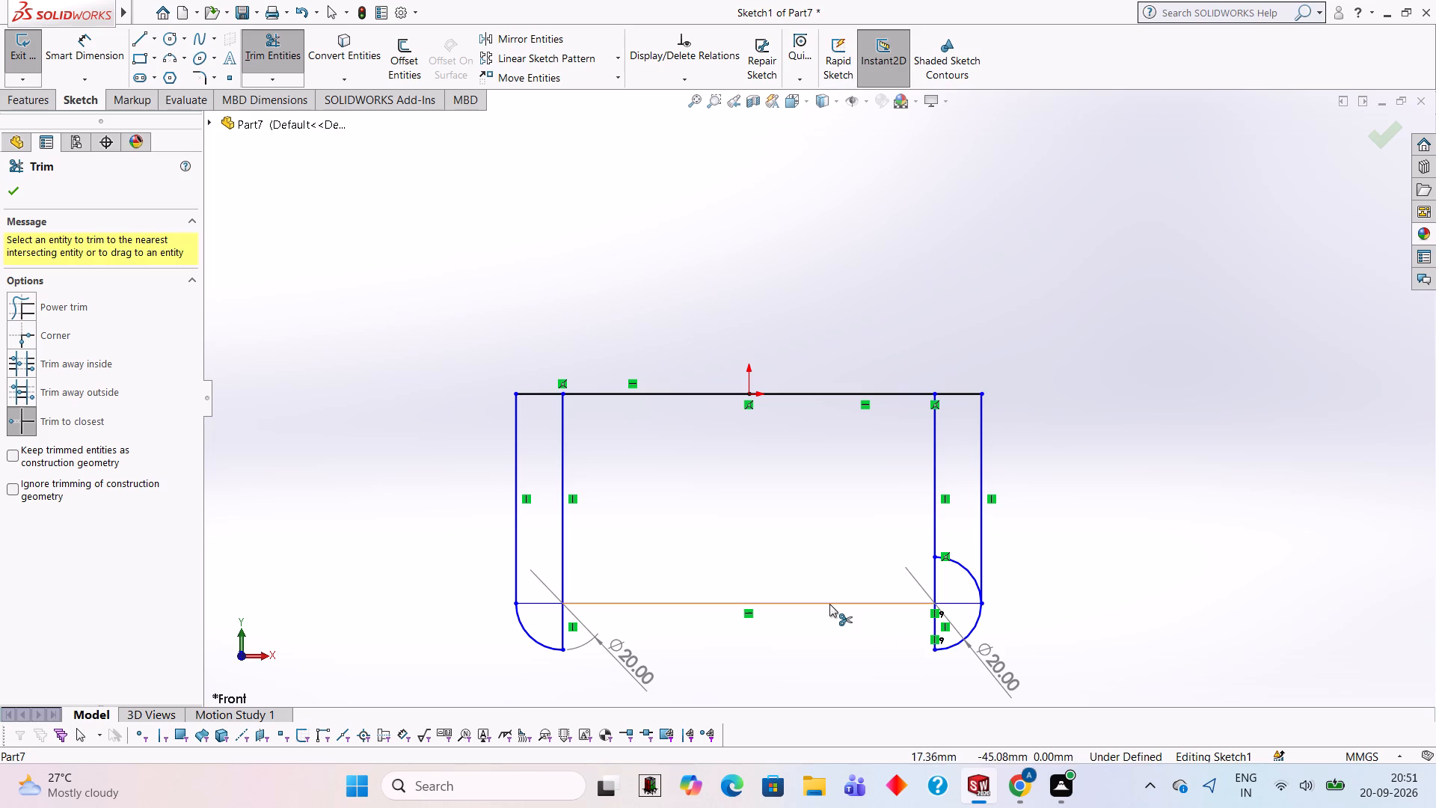
{"action": "left_click", "coordinate": [829, 604]}
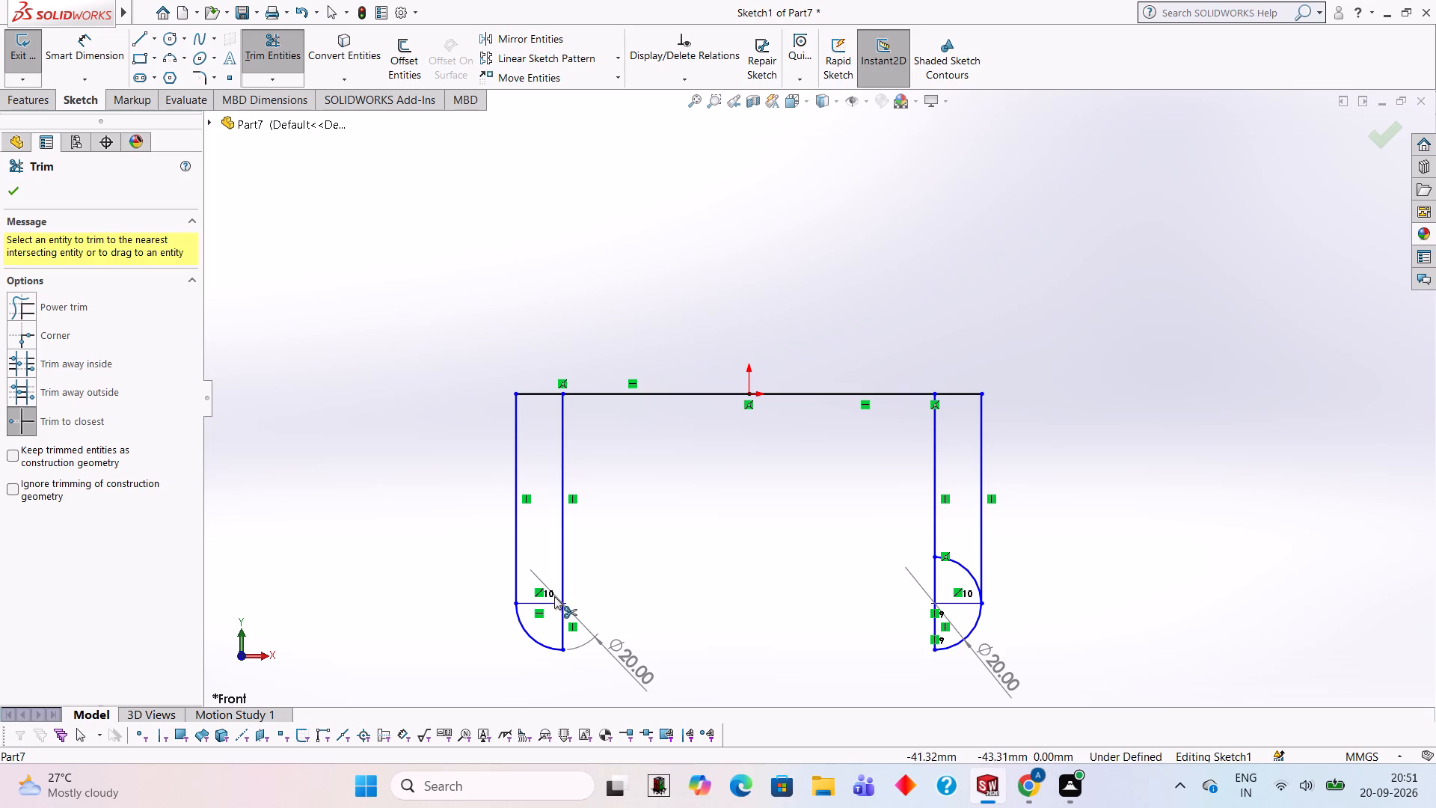
{"action": "left_click", "coordinate": [546, 600]}
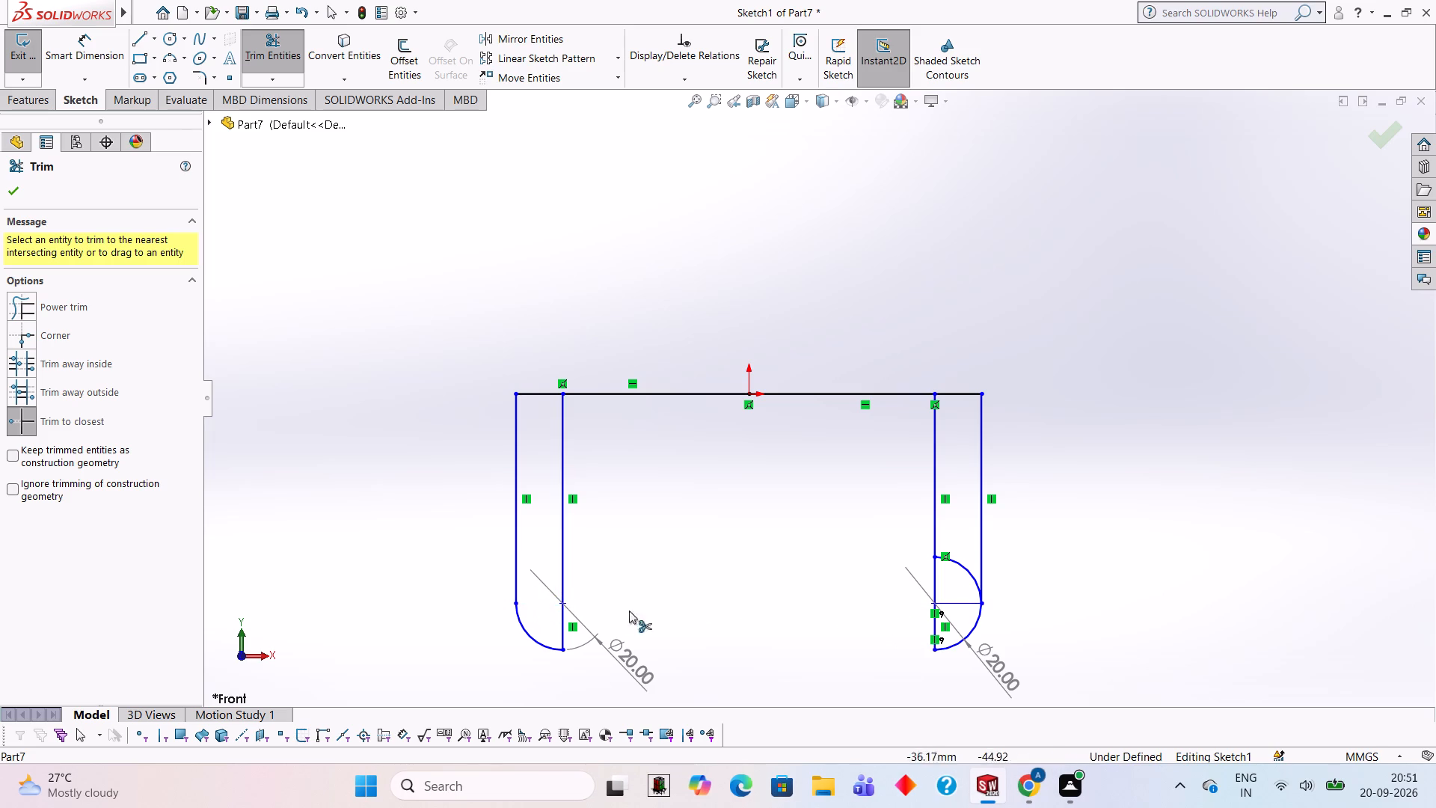
{"action": "left_click", "coordinate": [960, 605]}
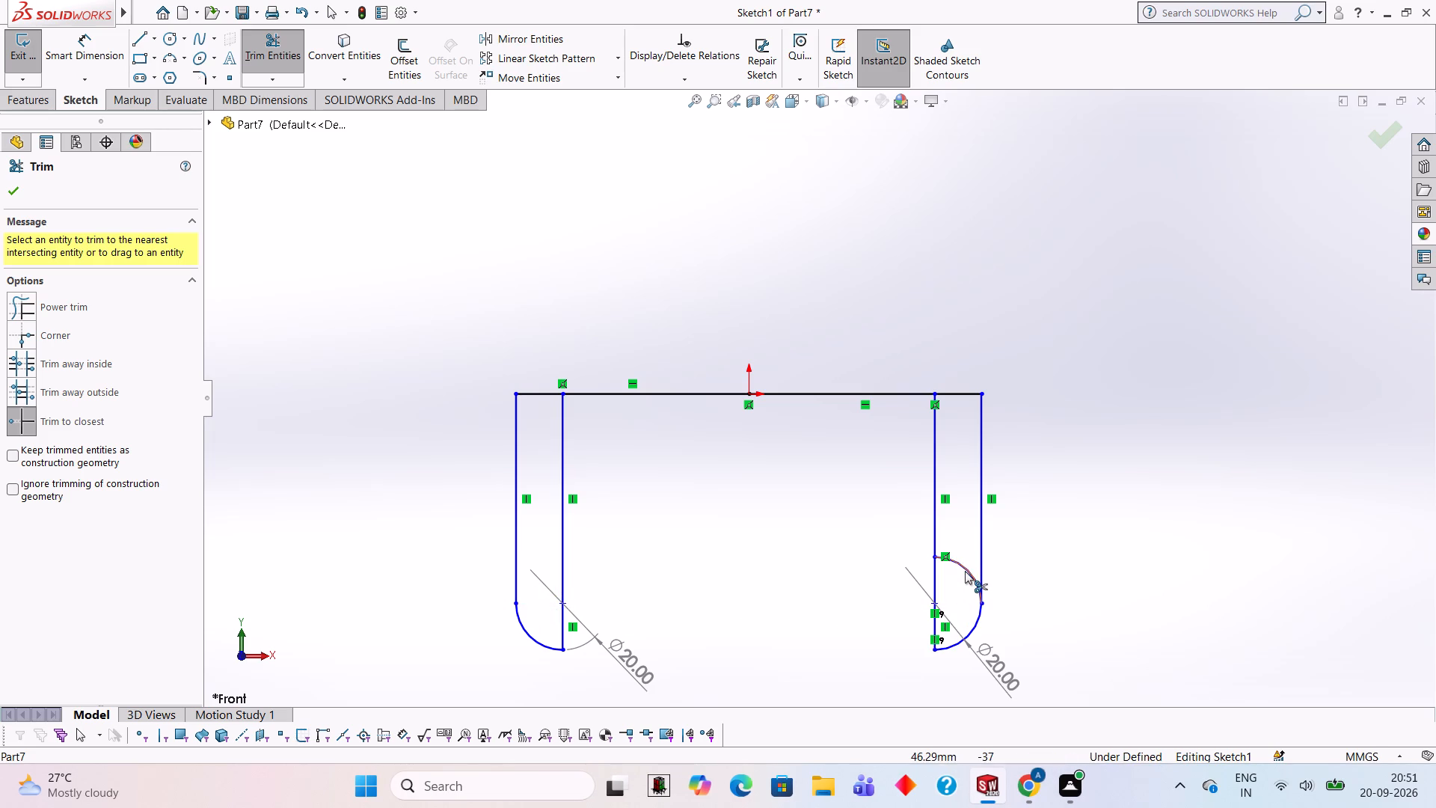
Trim away the right circle's upper quarter, both inner legs and the short vertical lines below them.
{"action": "left_click", "coordinate": [965, 571]}
{"action": "left_click", "coordinate": [936, 573]}
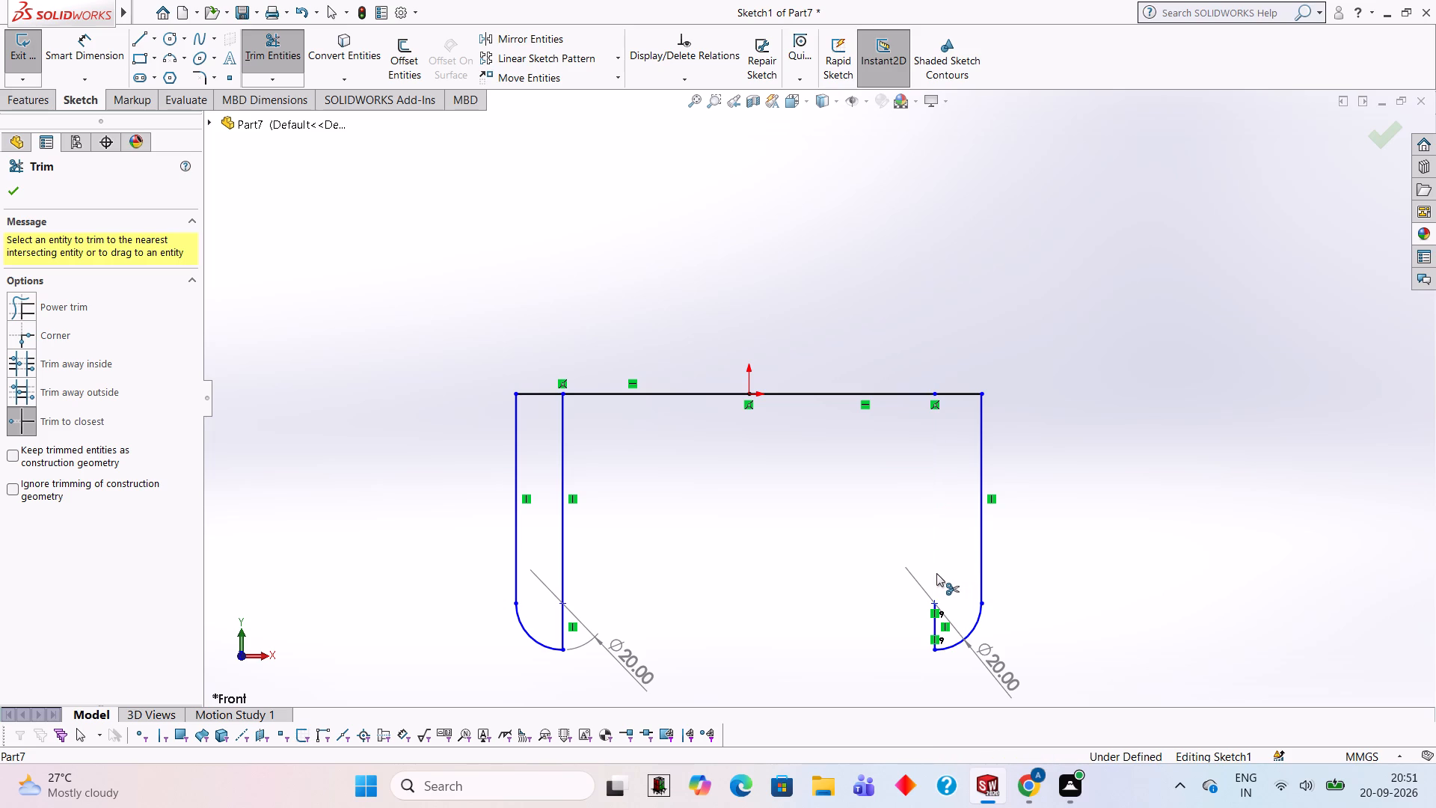
{"action": "left_click", "coordinate": [561, 539]}
{"action": "left_click", "coordinate": [560, 614]}
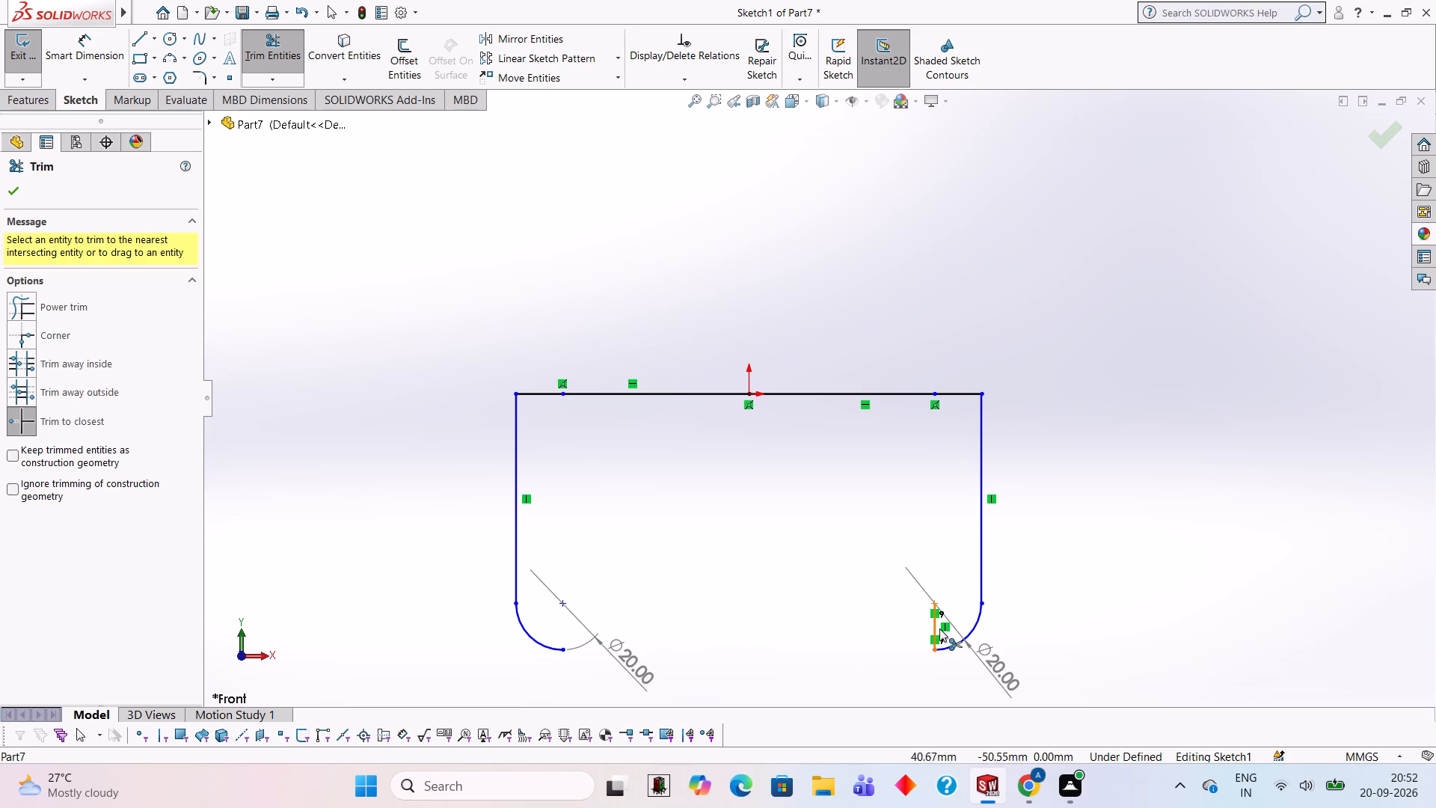
{"action": "left_click", "coordinate": [931, 628]}
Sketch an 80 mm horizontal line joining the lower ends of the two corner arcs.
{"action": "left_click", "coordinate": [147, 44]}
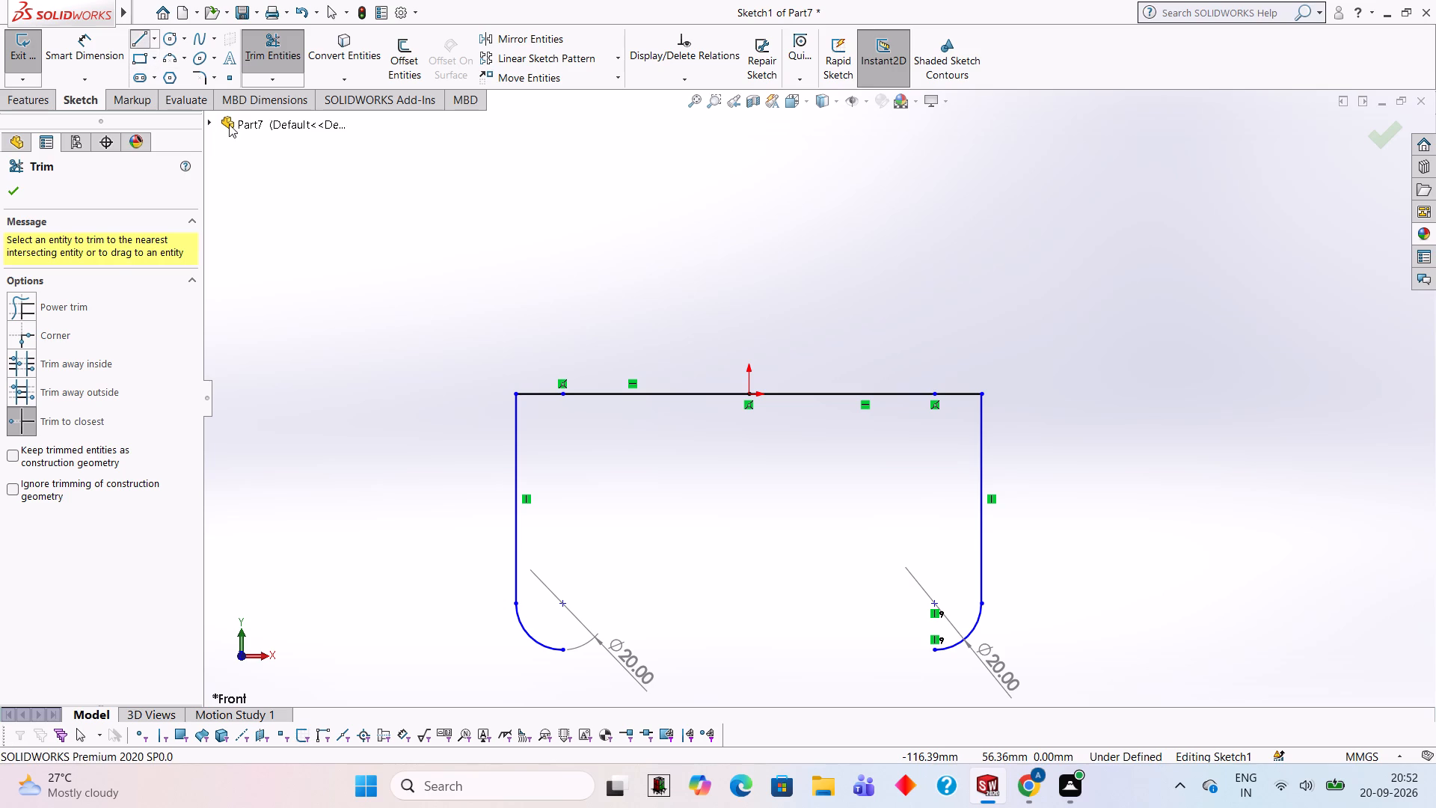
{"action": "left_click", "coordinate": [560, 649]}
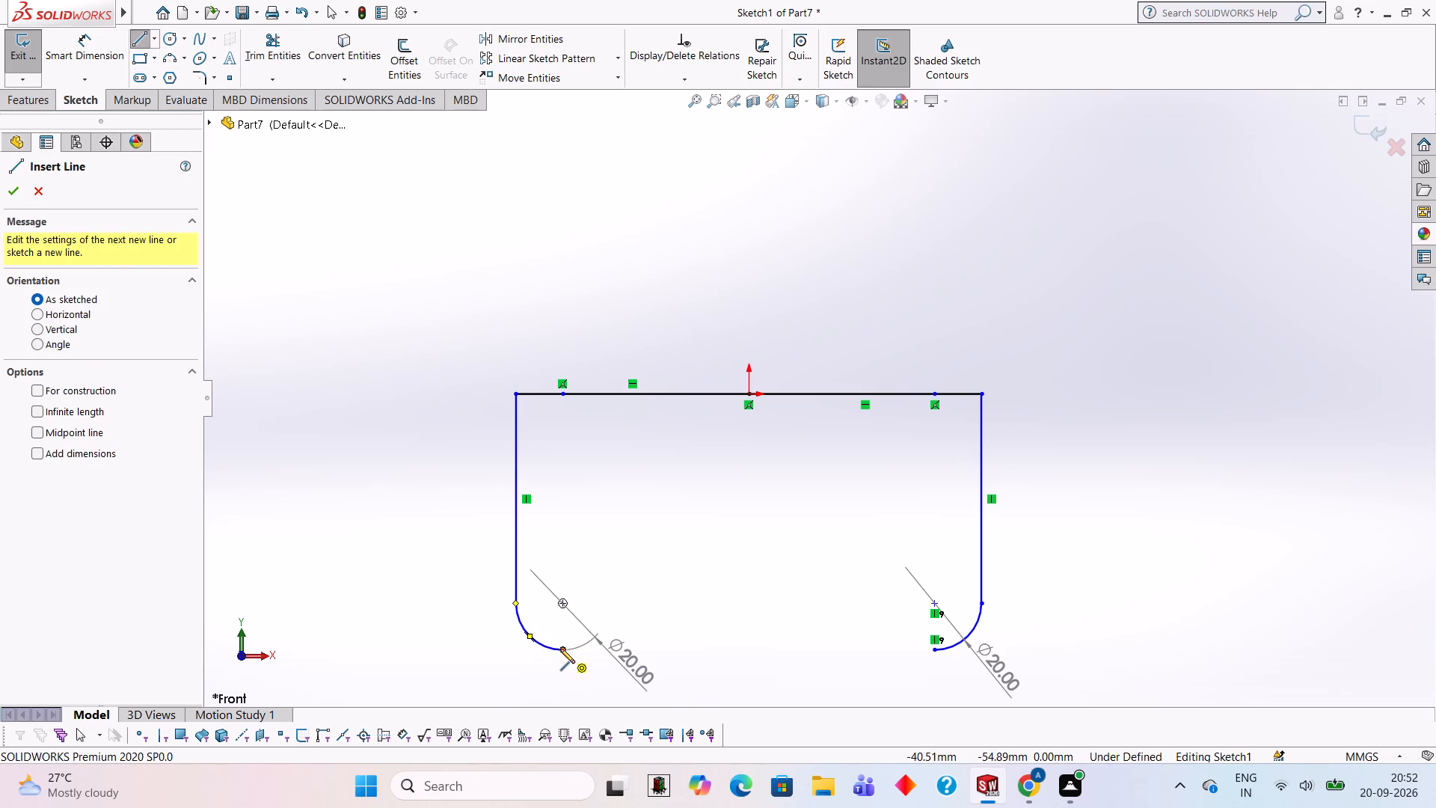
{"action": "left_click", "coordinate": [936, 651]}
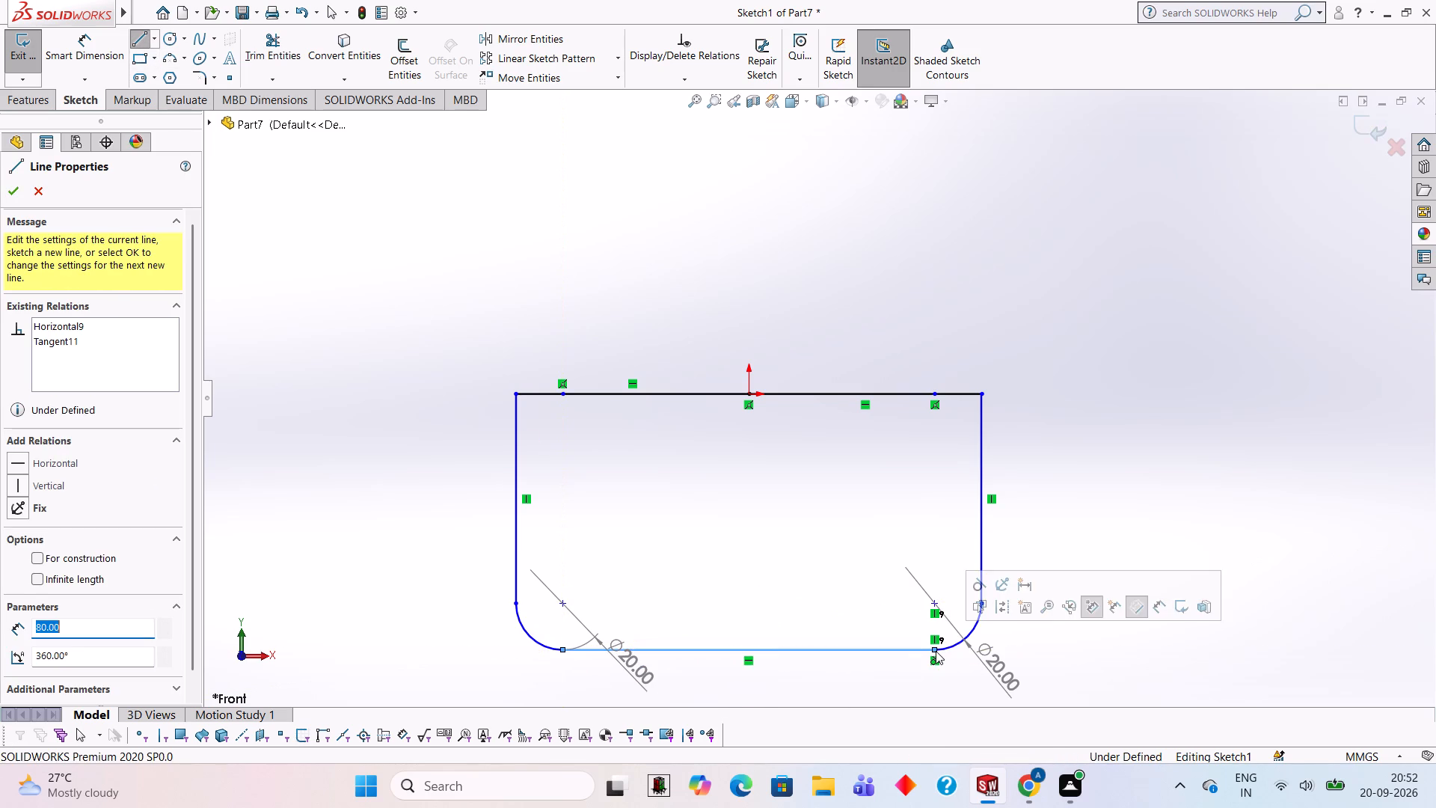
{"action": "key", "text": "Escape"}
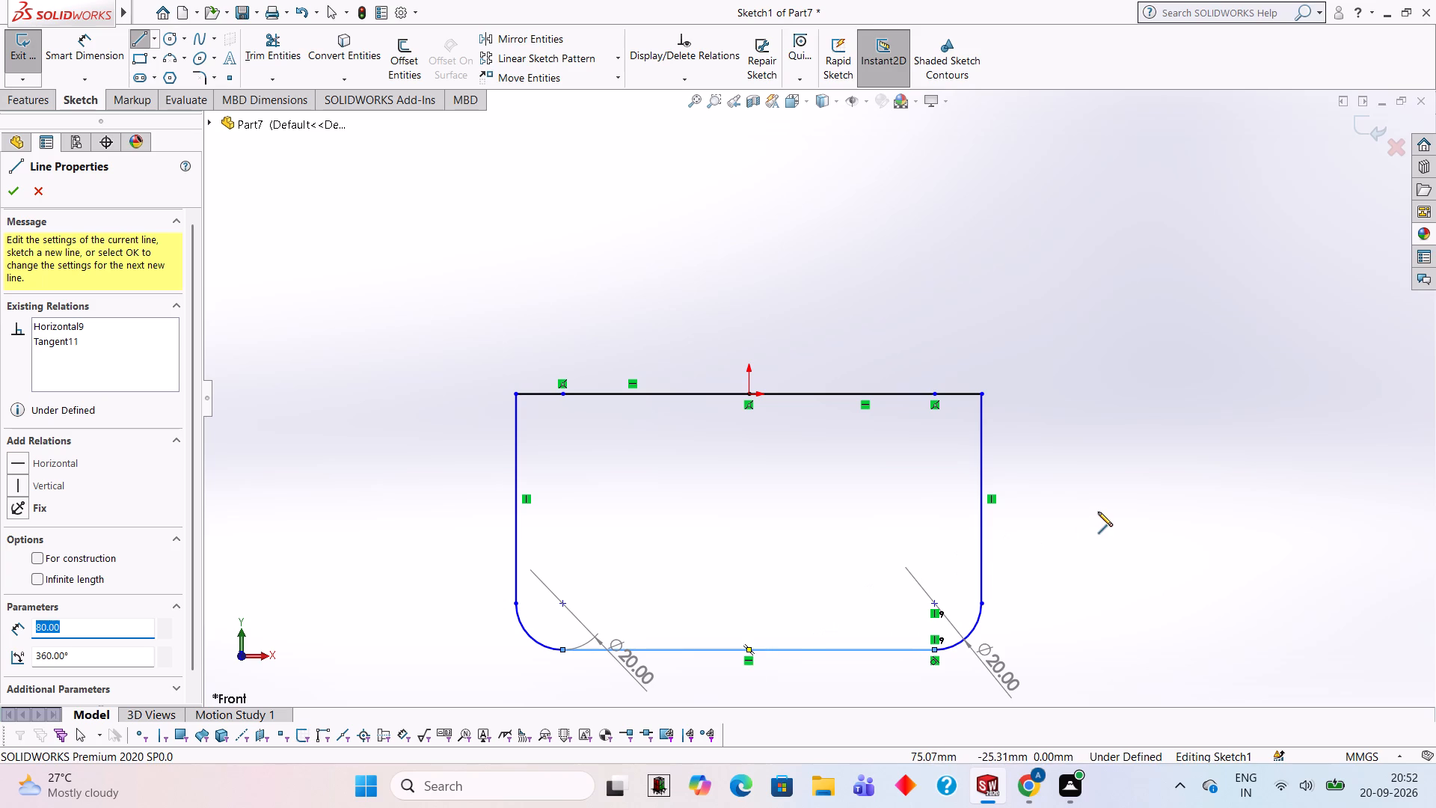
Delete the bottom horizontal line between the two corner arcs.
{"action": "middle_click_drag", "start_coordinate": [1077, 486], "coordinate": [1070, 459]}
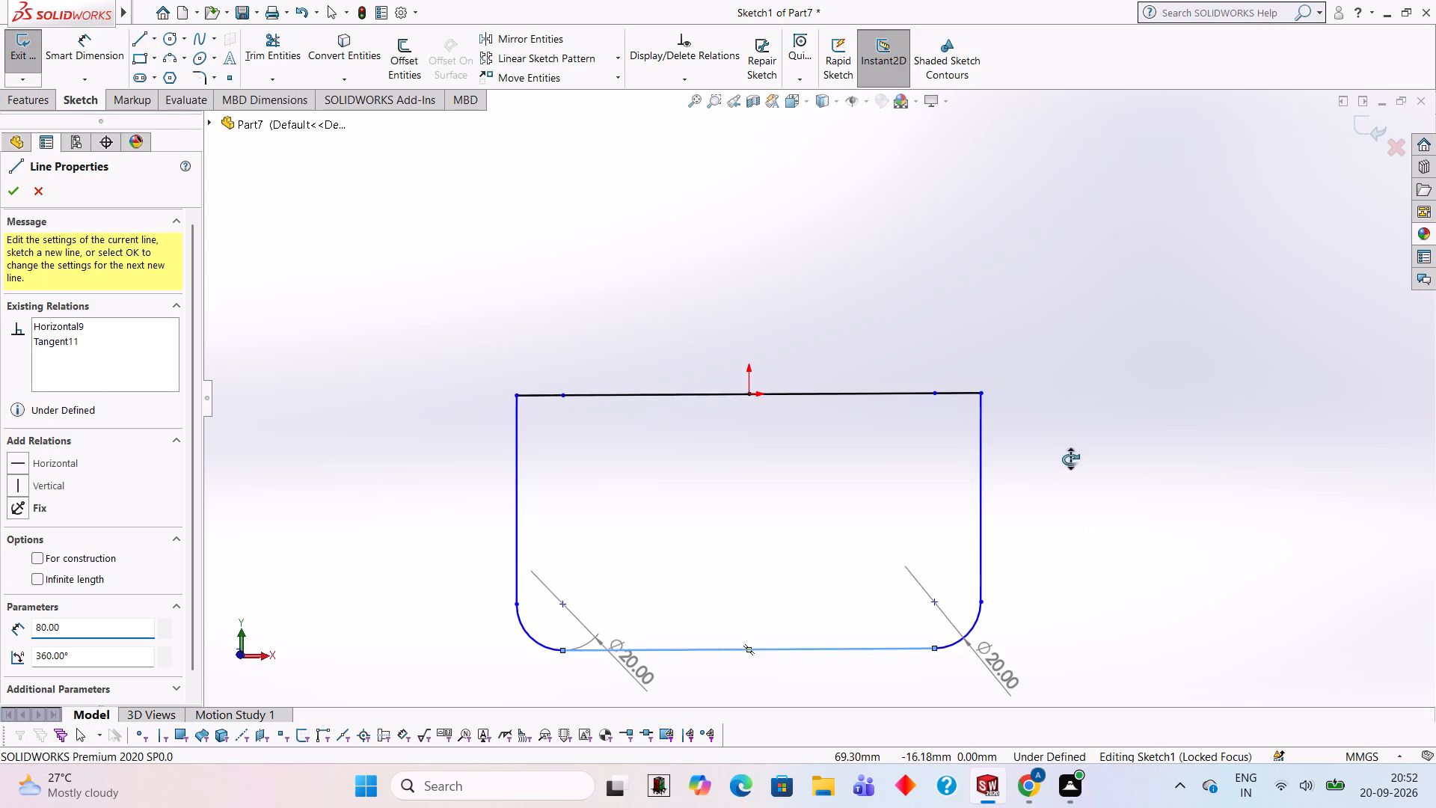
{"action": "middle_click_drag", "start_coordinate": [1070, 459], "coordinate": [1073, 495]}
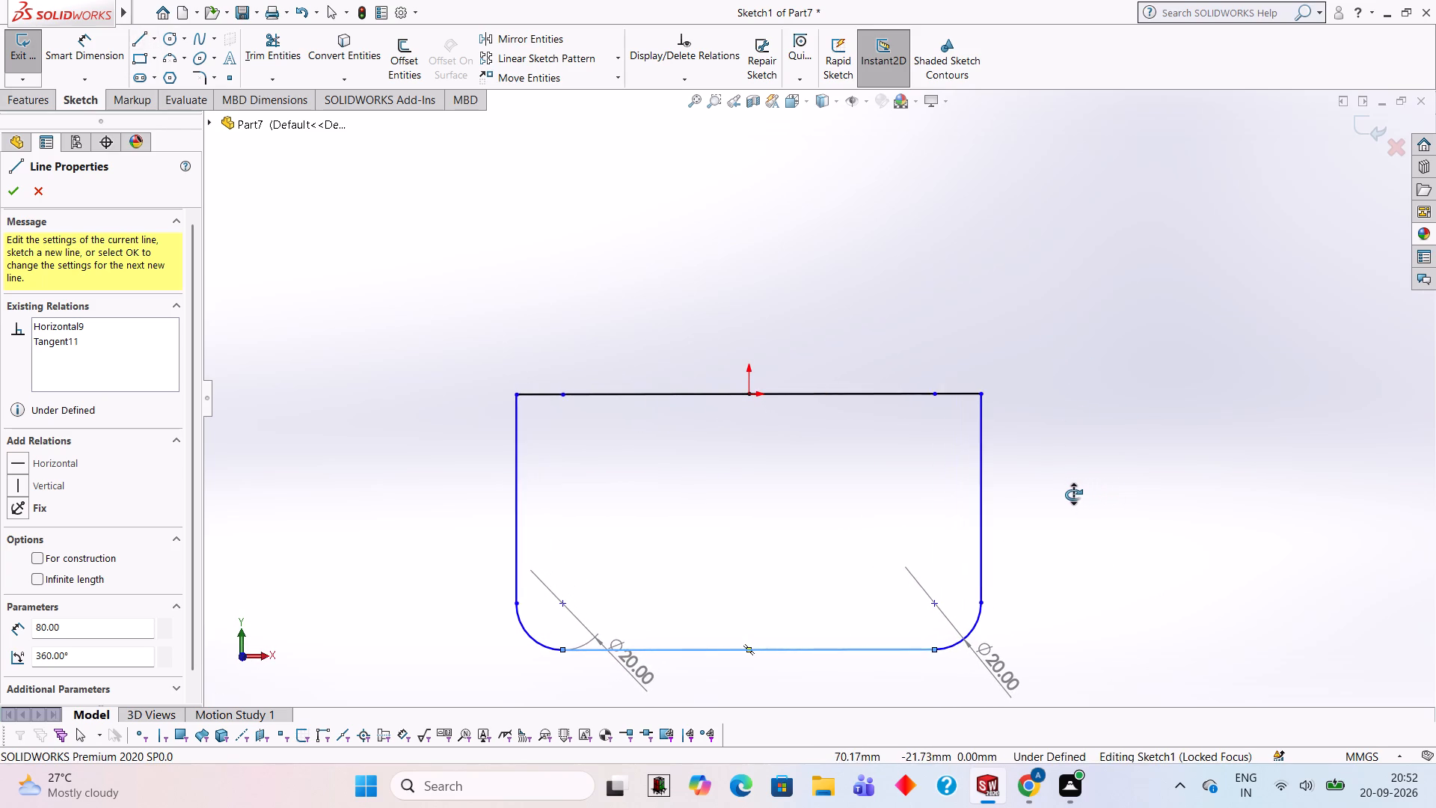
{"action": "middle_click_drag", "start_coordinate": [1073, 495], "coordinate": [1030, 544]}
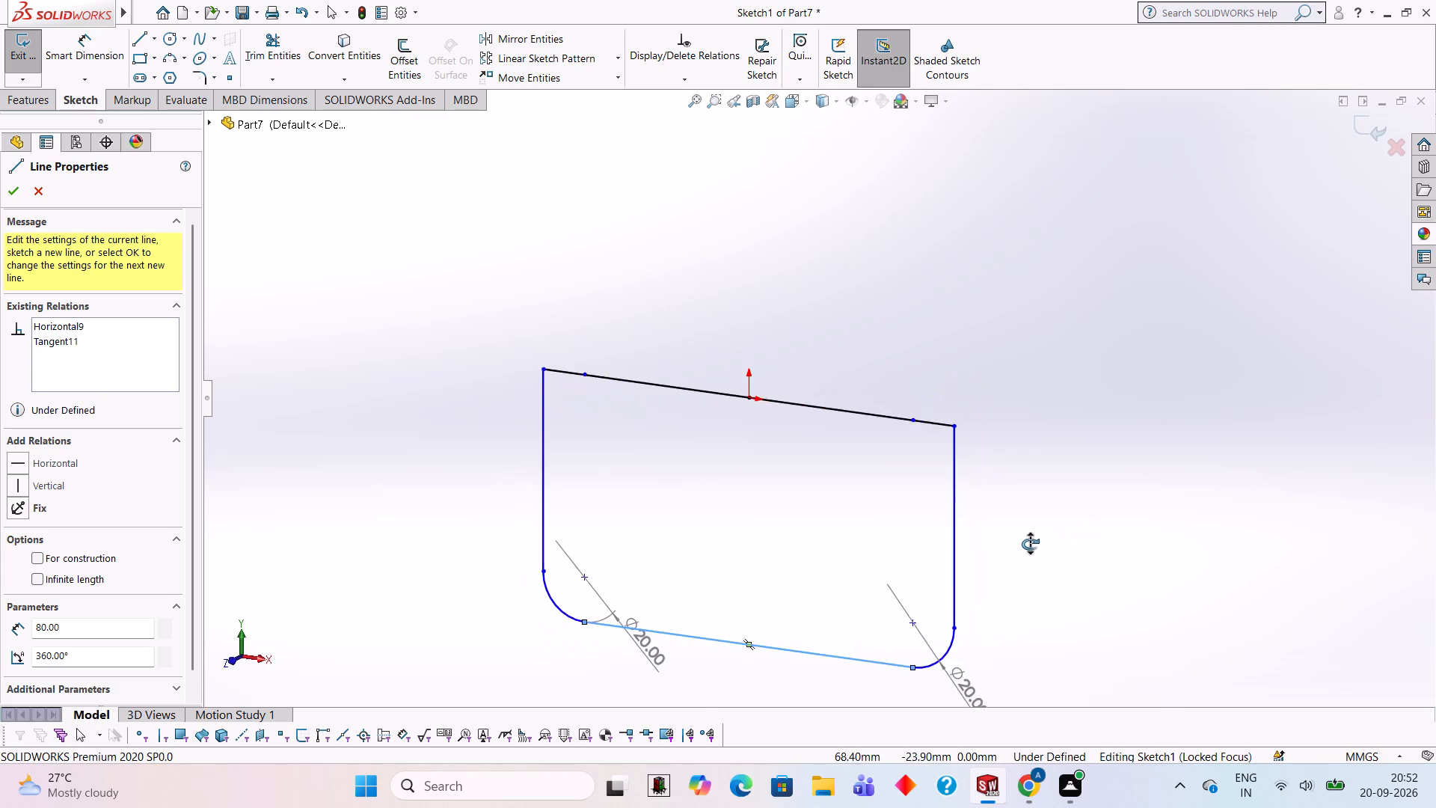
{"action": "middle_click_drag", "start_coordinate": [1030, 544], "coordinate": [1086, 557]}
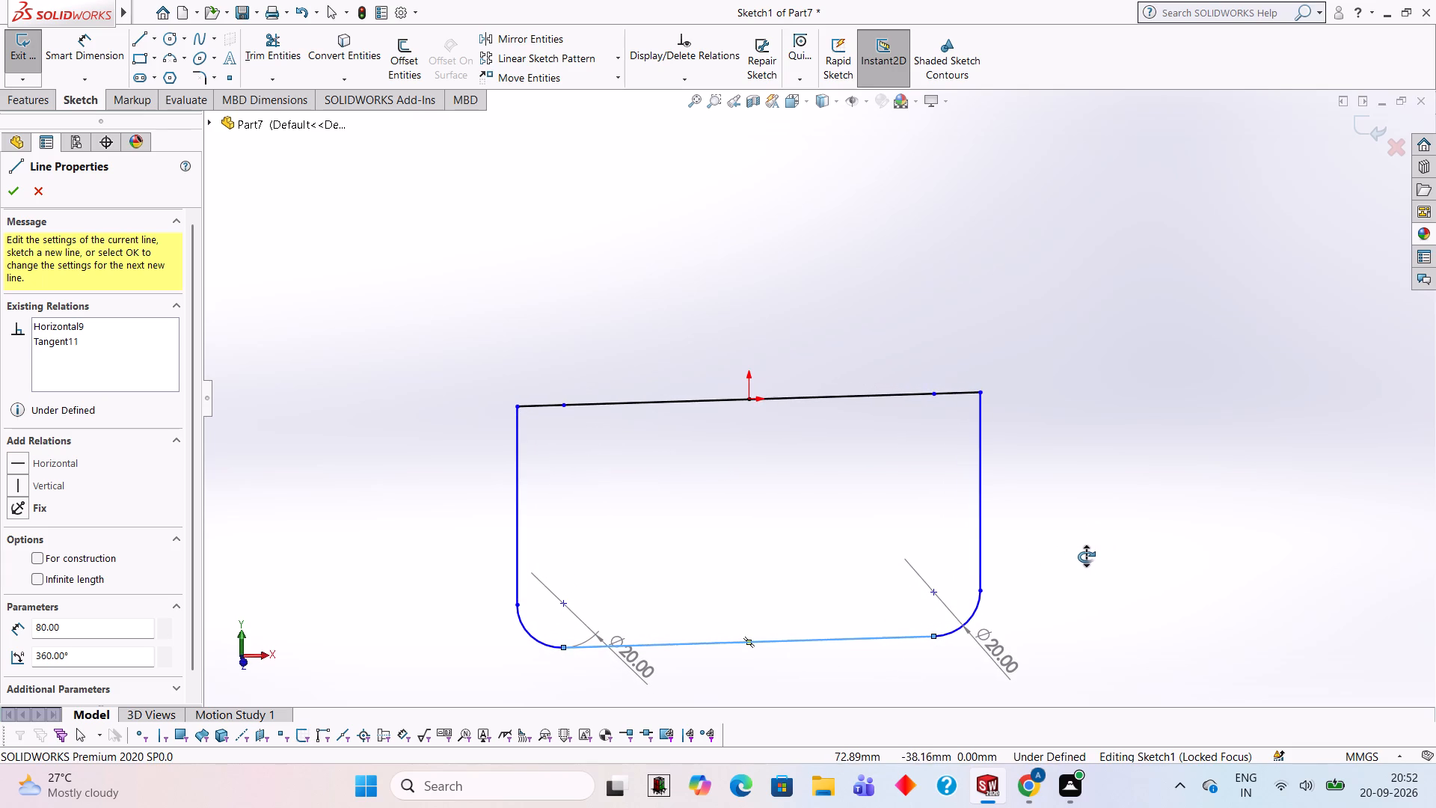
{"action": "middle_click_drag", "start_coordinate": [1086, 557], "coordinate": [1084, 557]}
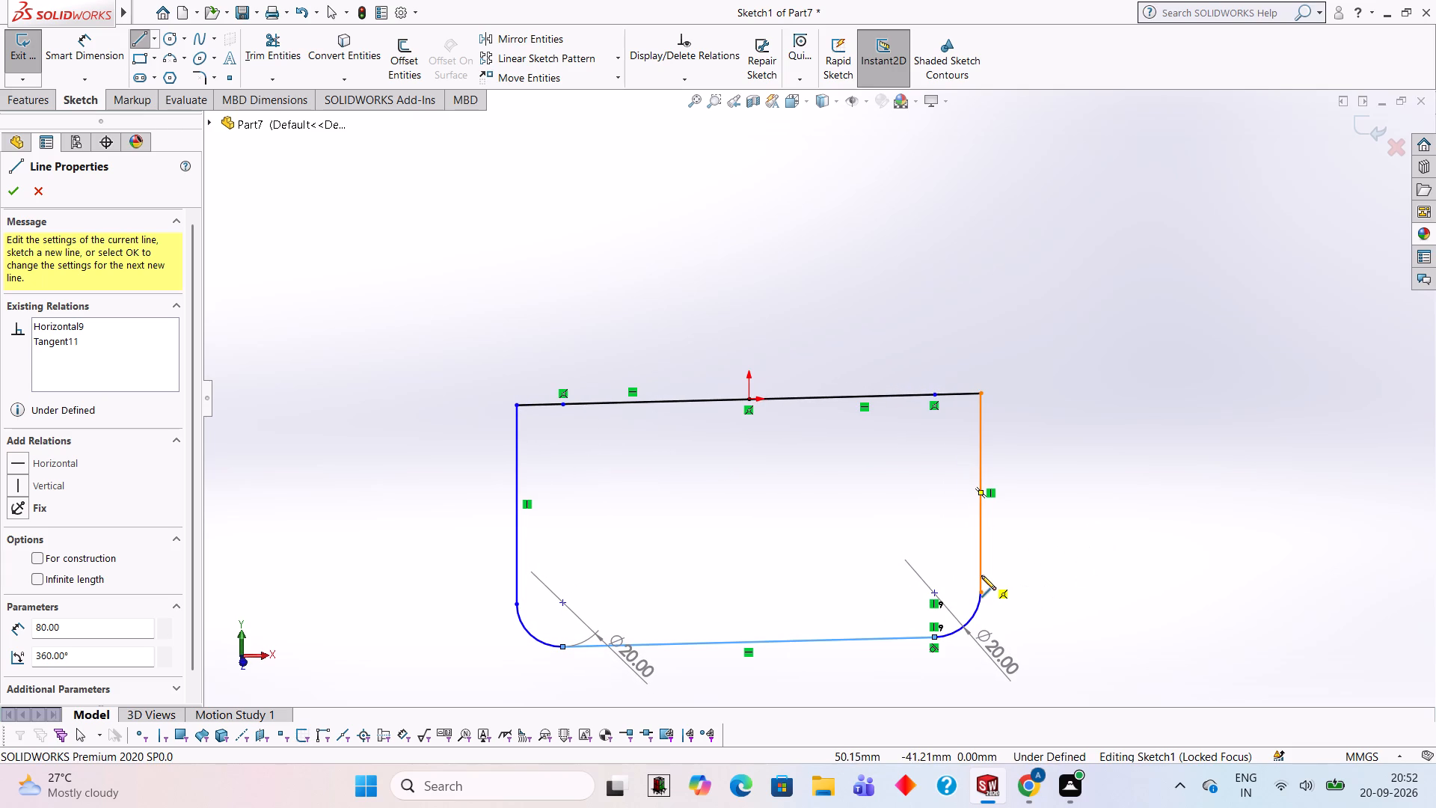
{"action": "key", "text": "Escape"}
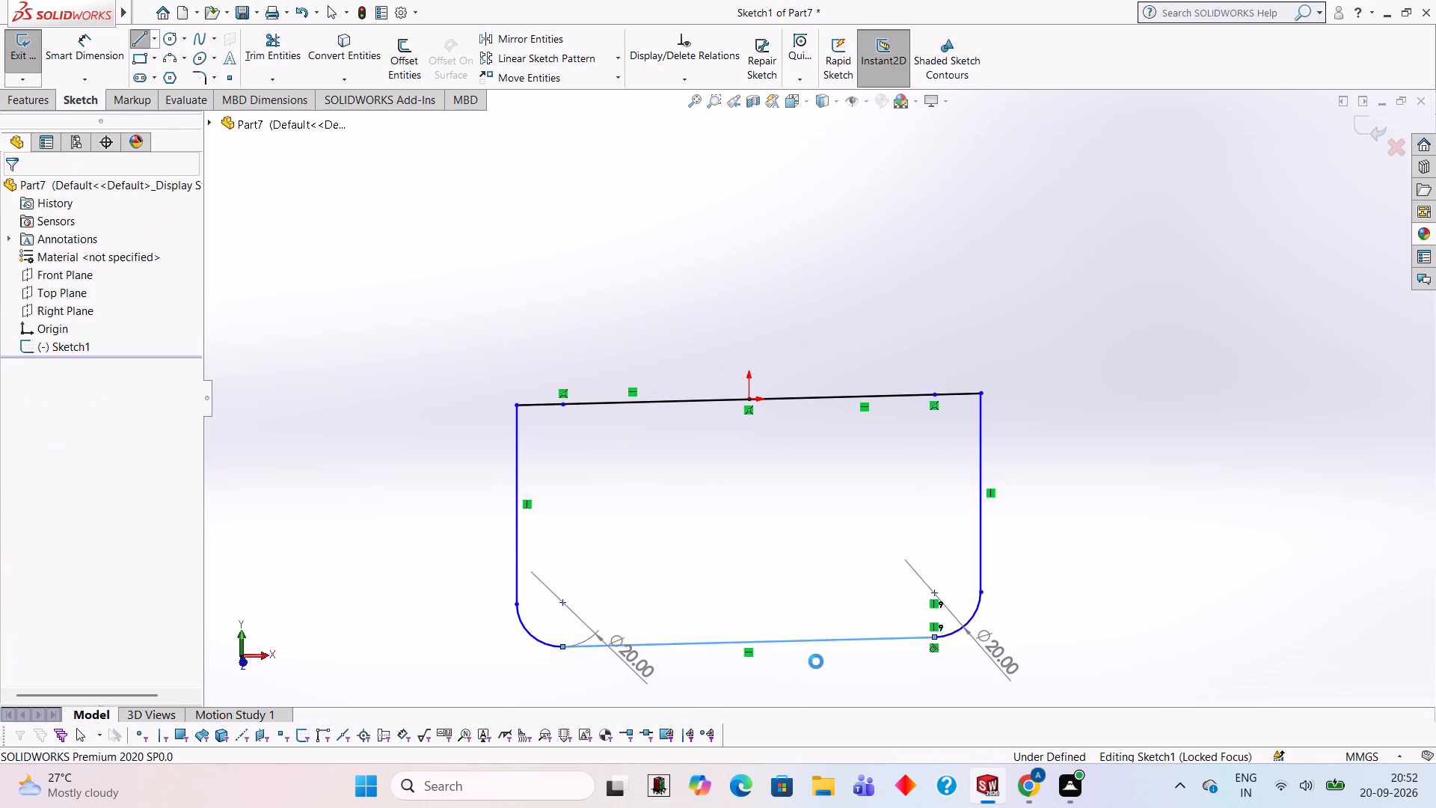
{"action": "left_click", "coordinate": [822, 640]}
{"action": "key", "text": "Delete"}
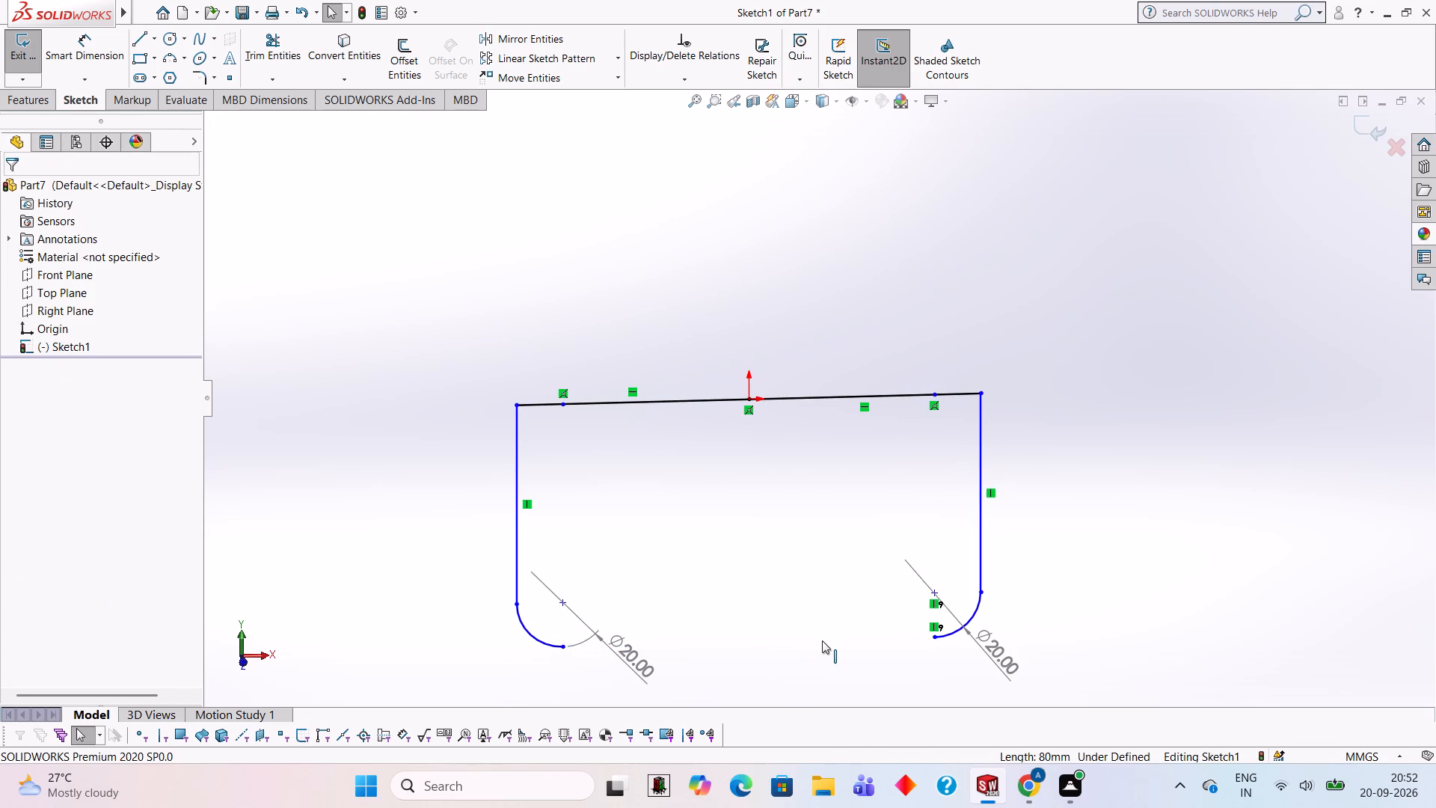
Sketch a 55 mm vertical line from the origin down, ending level with the lower ends of the corner arcs.
{"action": "scroll", "coordinate": [697, 507], "scroll_direction": "down", "scroll_amount": 1}
{"action": "scroll", "coordinate": [701, 504], "scroll_direction": "up", "scroll_amount": 1}
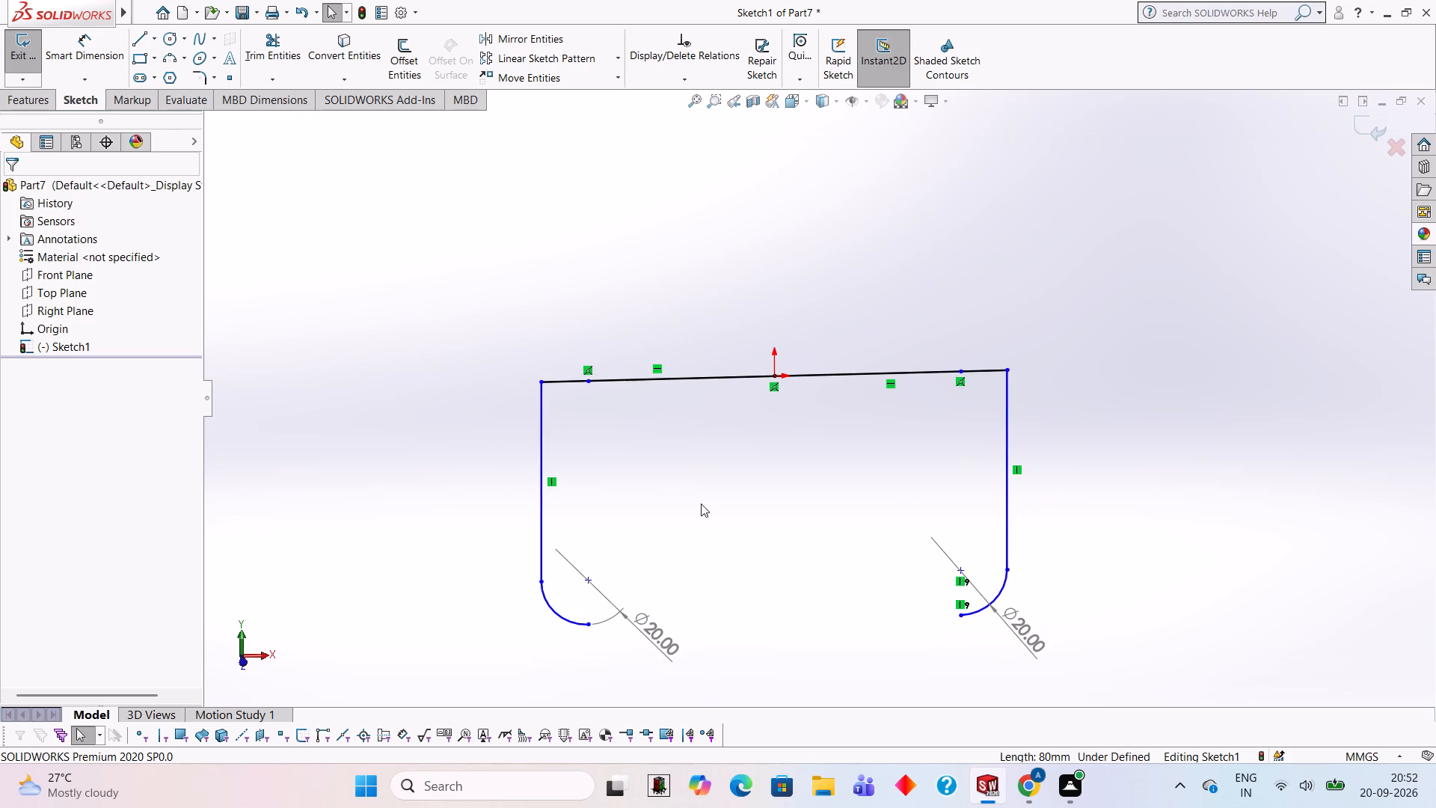
{"action": "scroll", "coordinate": [701, 504], "scroll_direction": "up", "scroll_amount": 1}
{"action": "scroll", "coordinate": [788, 578], "scroll_direction": "down", "scroll_amount": 1}
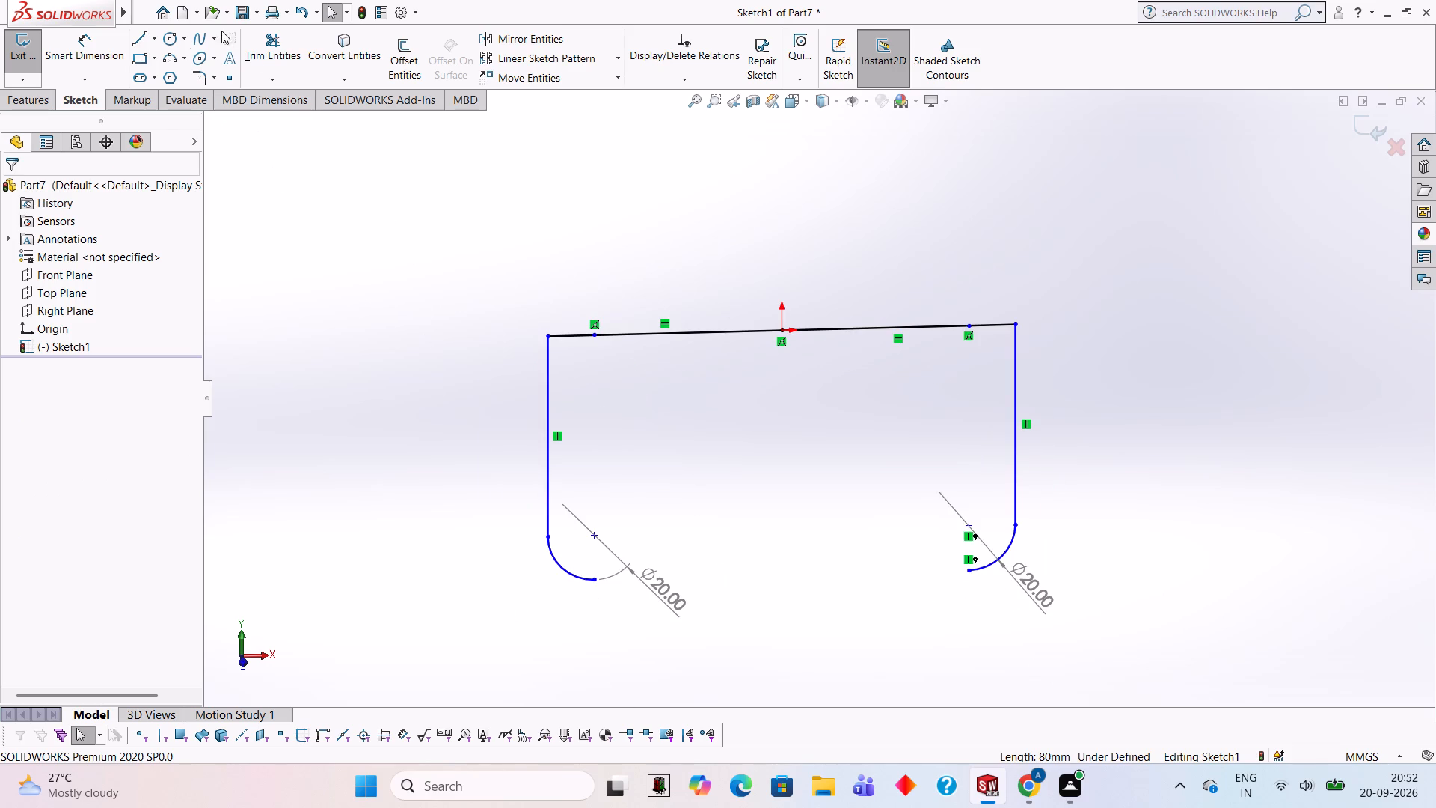
{"action": "left_click", "coordinate": [135, 38]}
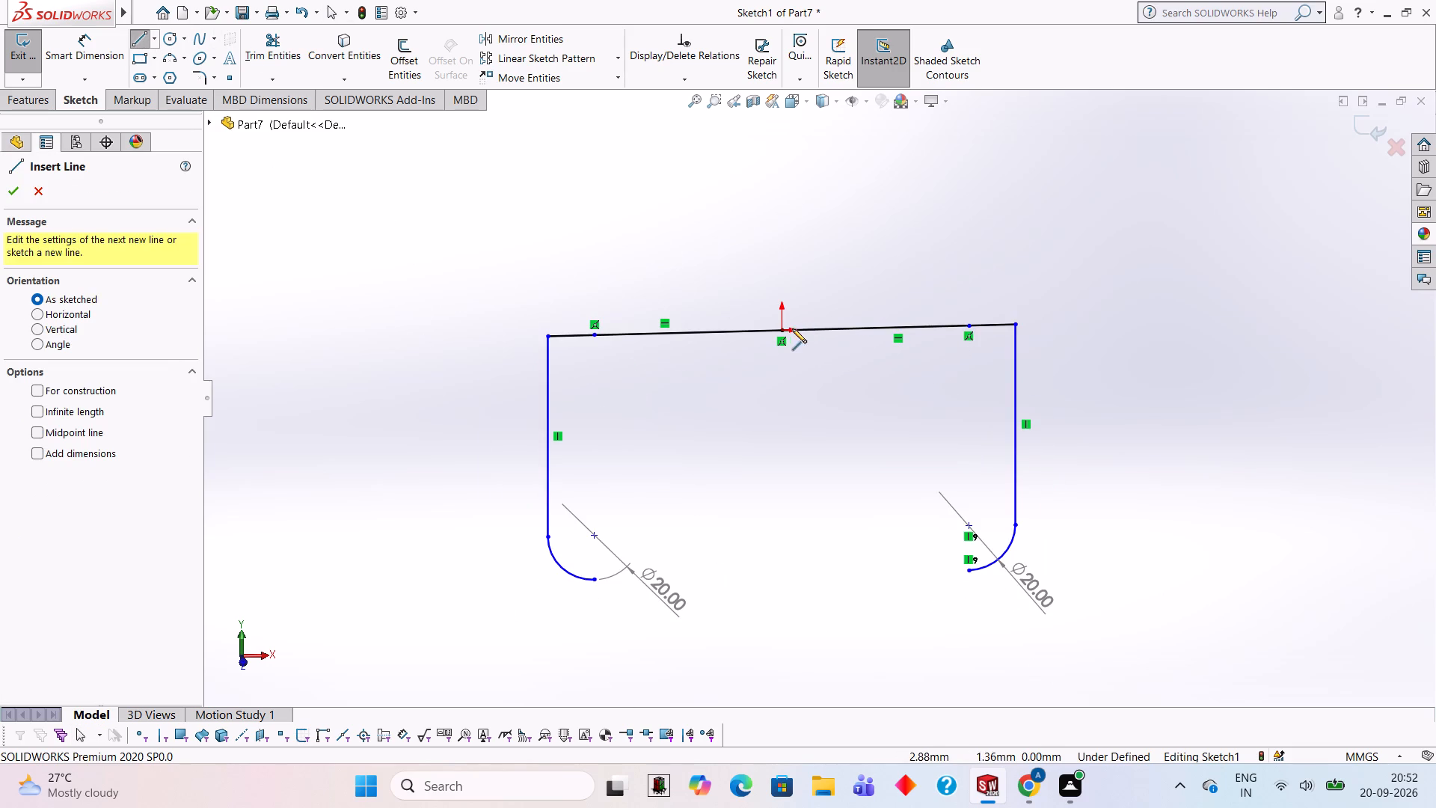
{"action": "left_click", "coordinate": [779, 327]}
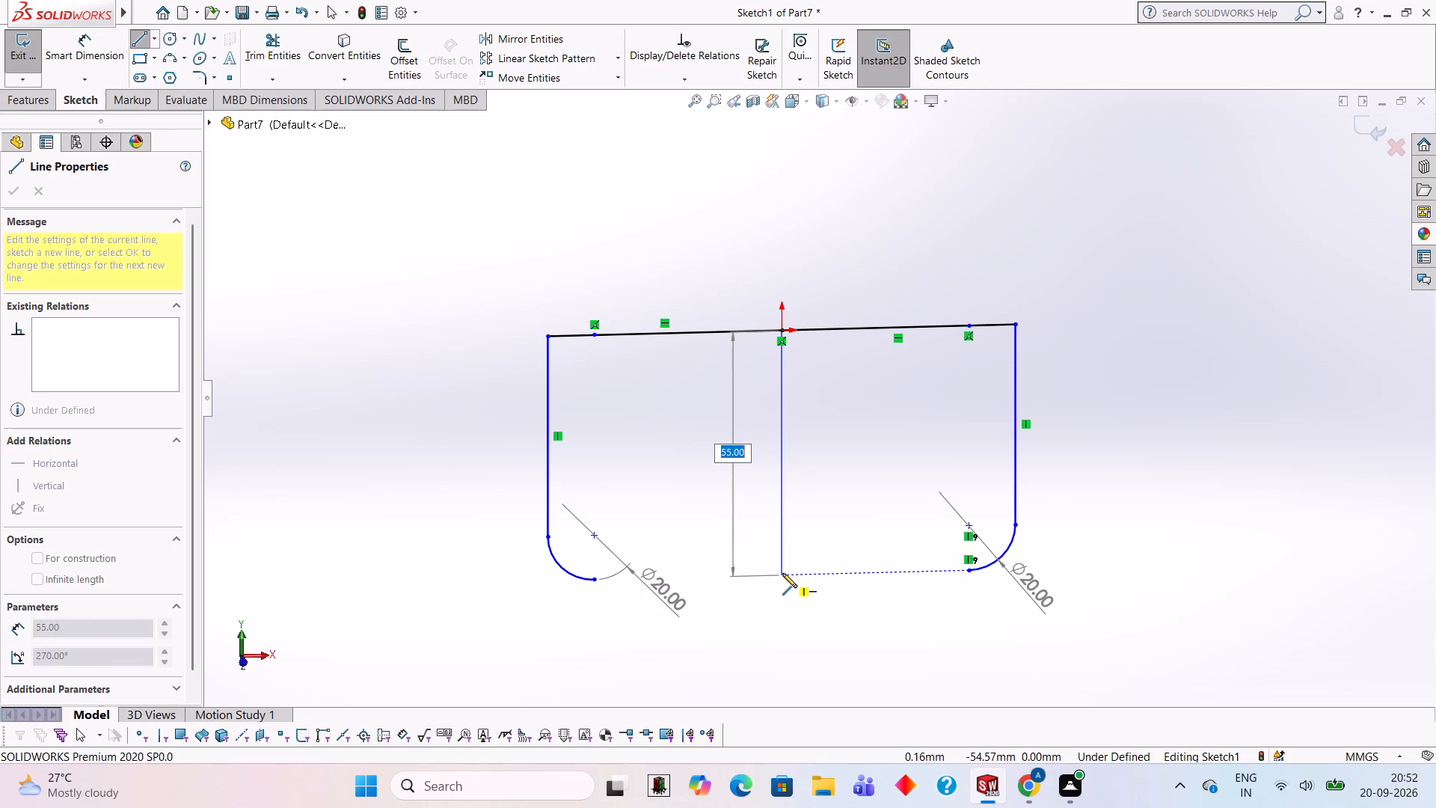
{"action": "left_click", "coordinate": [782, 573]}
{"action": "key", "text": "Escape"}
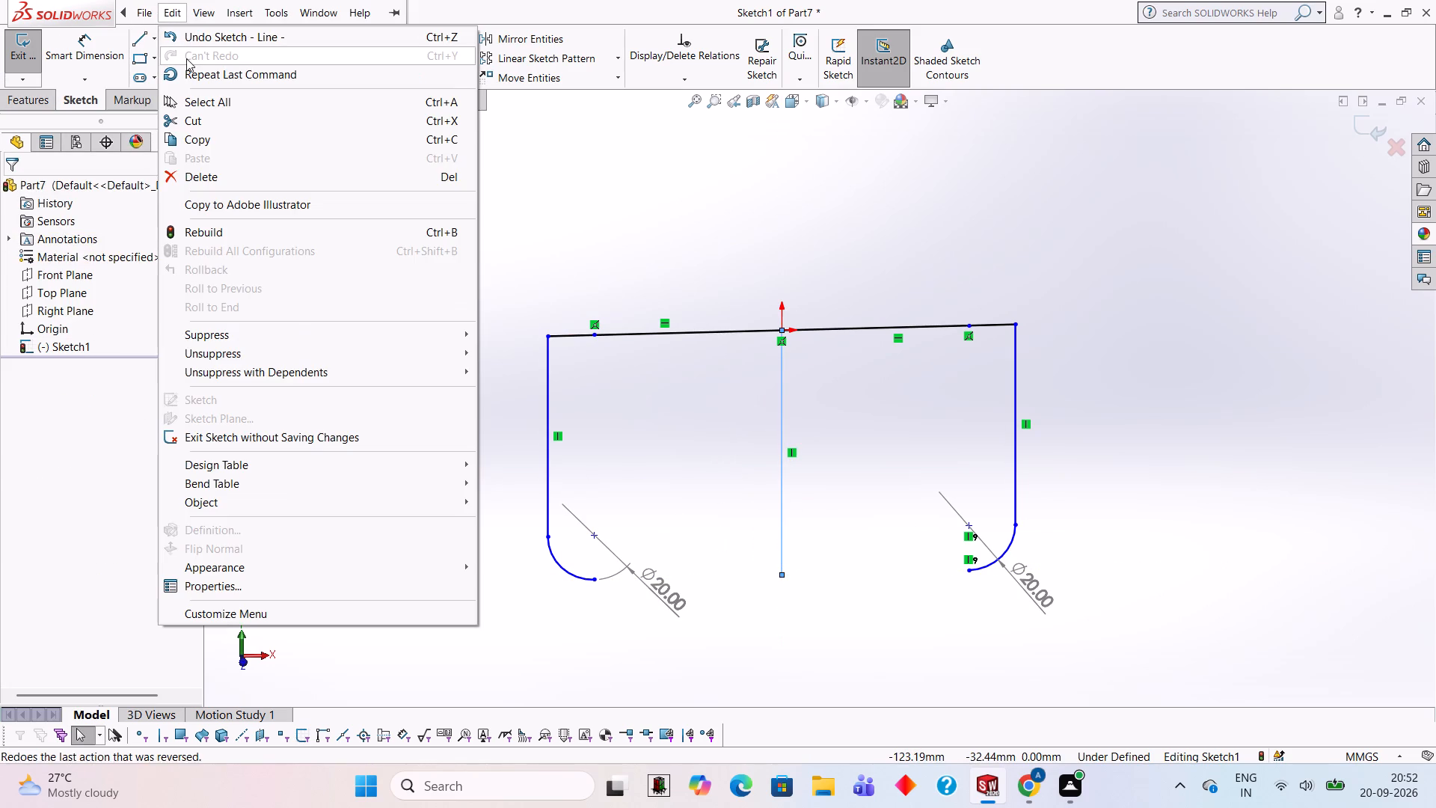
{"action": "left_click", "coordinate": [524, 159]}
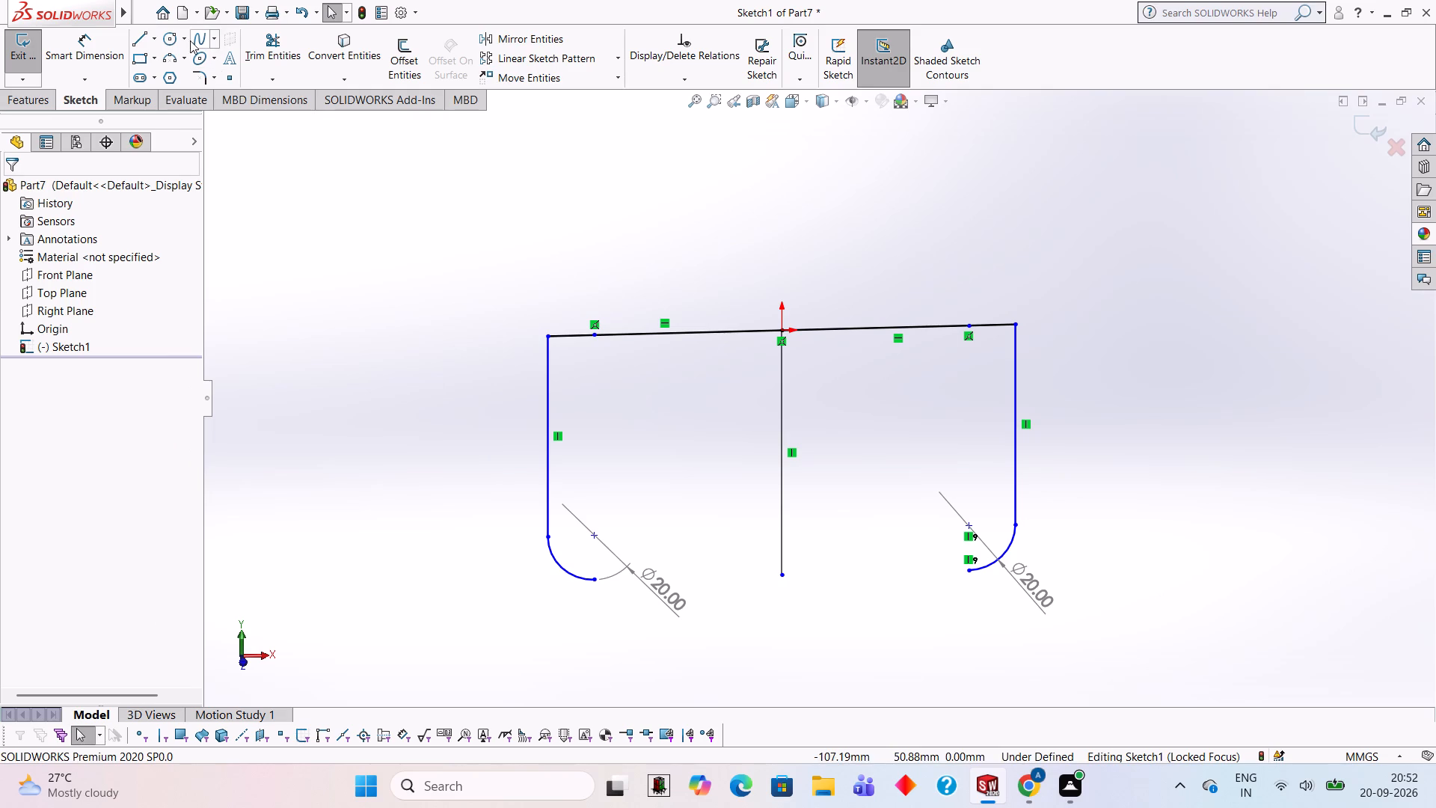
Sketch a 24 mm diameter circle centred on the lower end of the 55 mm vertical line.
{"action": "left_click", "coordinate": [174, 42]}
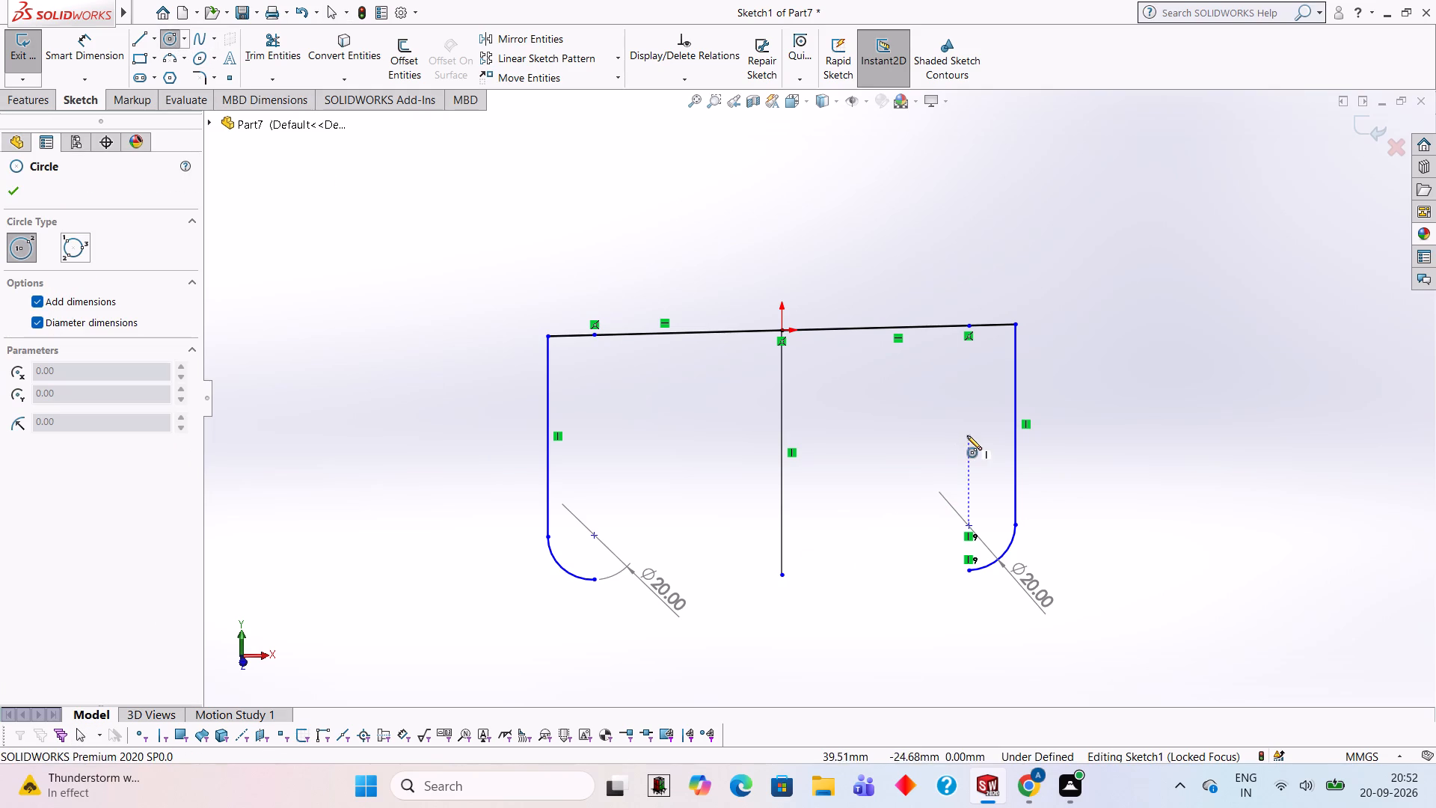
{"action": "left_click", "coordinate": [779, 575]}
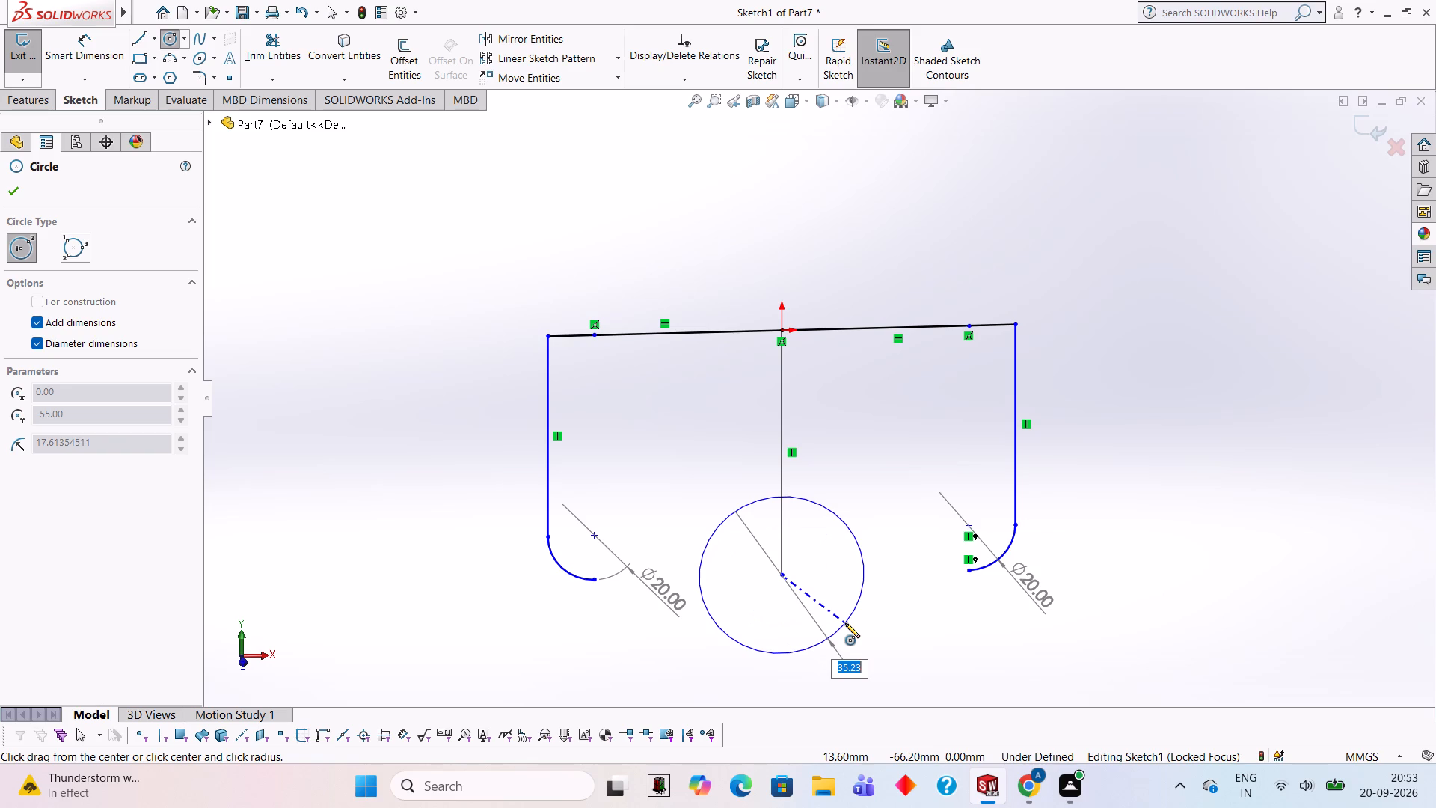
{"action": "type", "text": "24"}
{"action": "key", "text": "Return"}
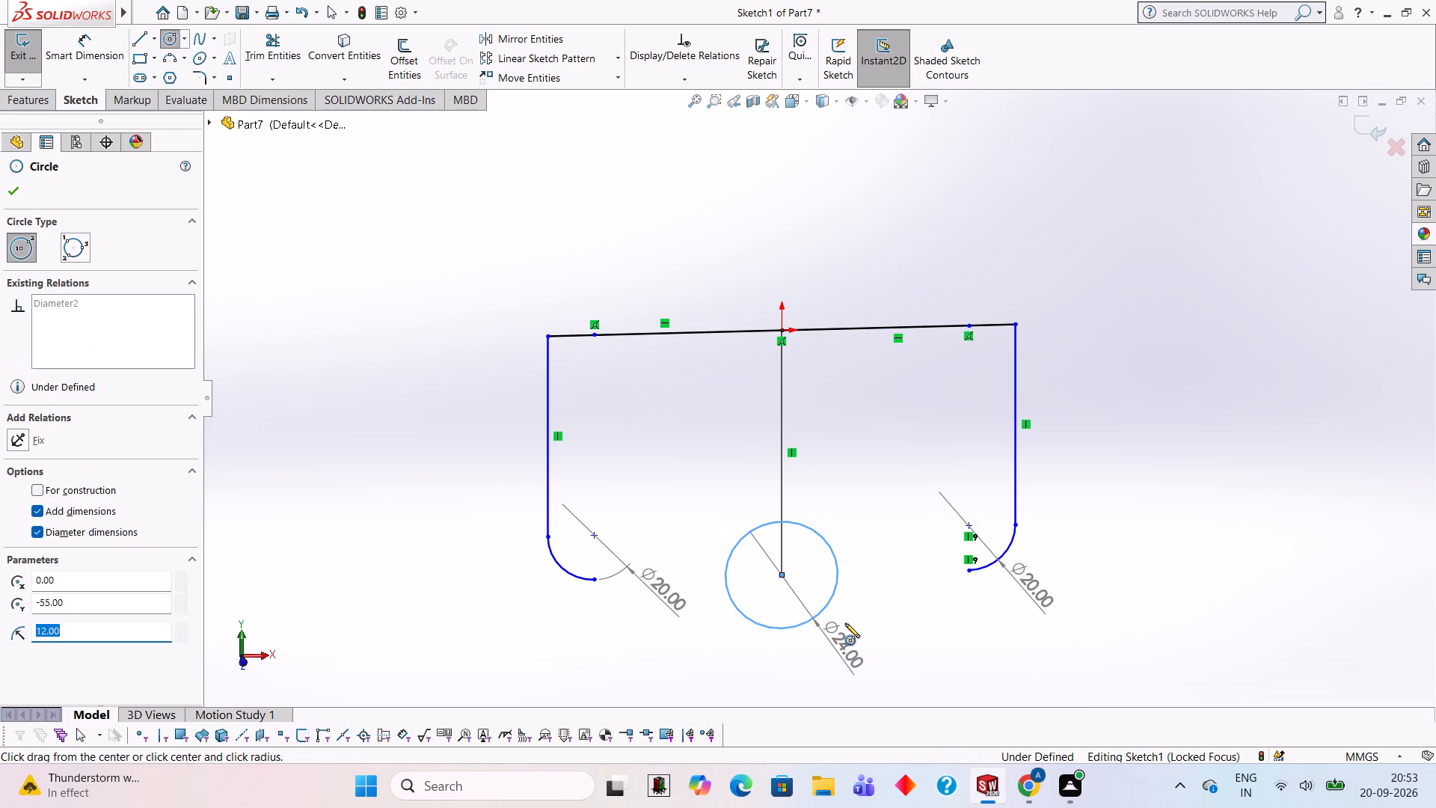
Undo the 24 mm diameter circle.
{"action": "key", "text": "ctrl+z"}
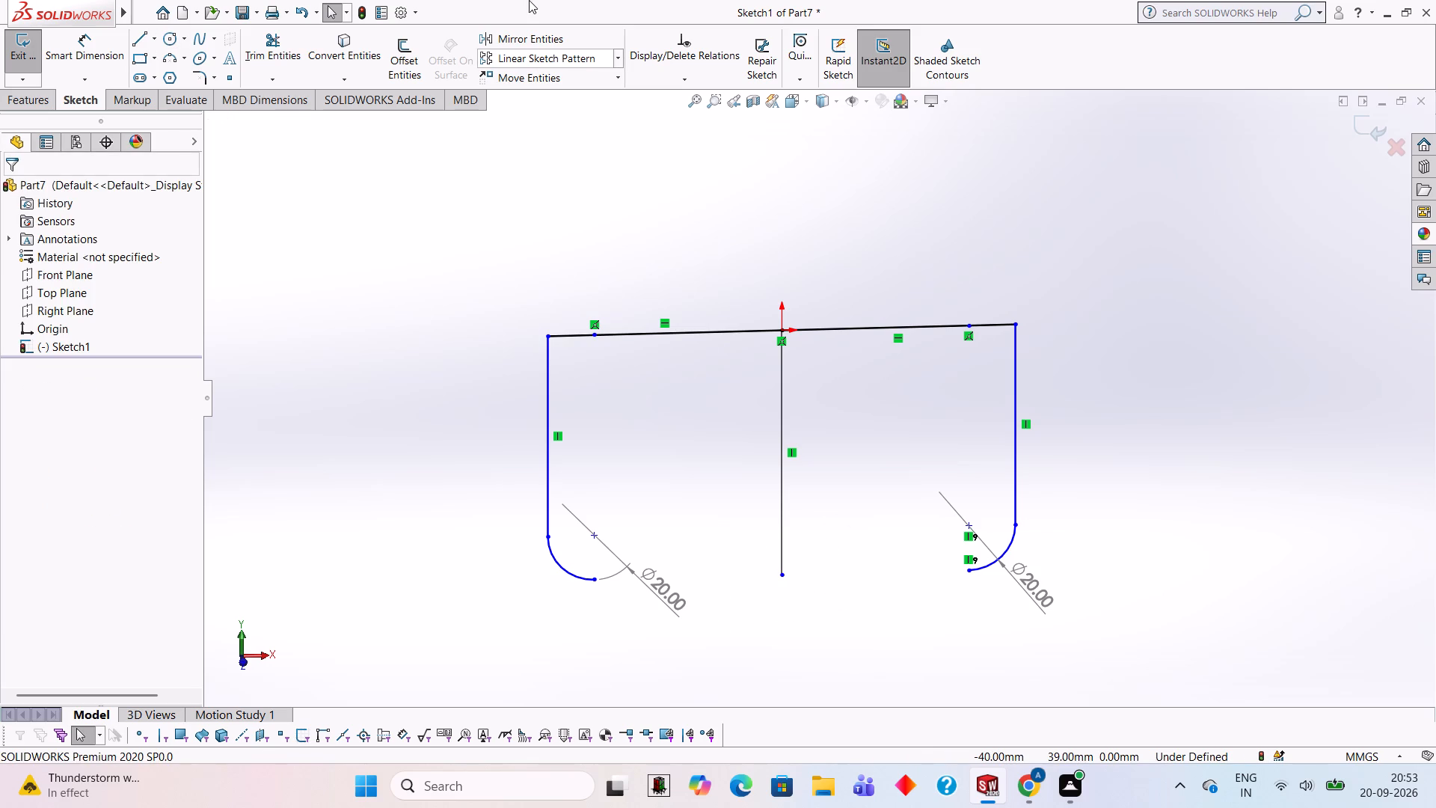
Sketch a 30 mm diameter circle centred at the lower end of the central vertical line.
{"action": "left_click", "coordinate": [171, 38]}
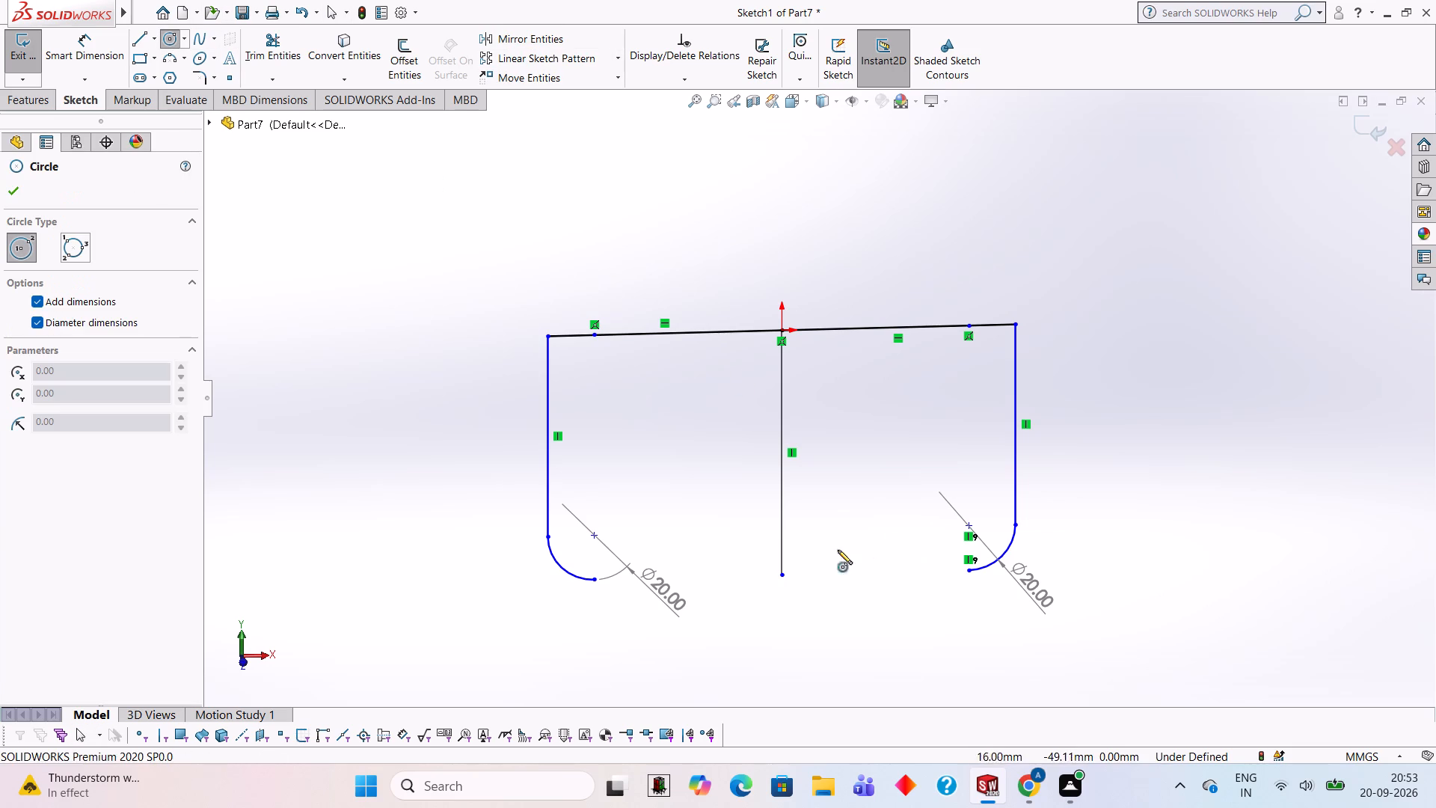
{"action": "left_click", "coordinate": [780, 570]}
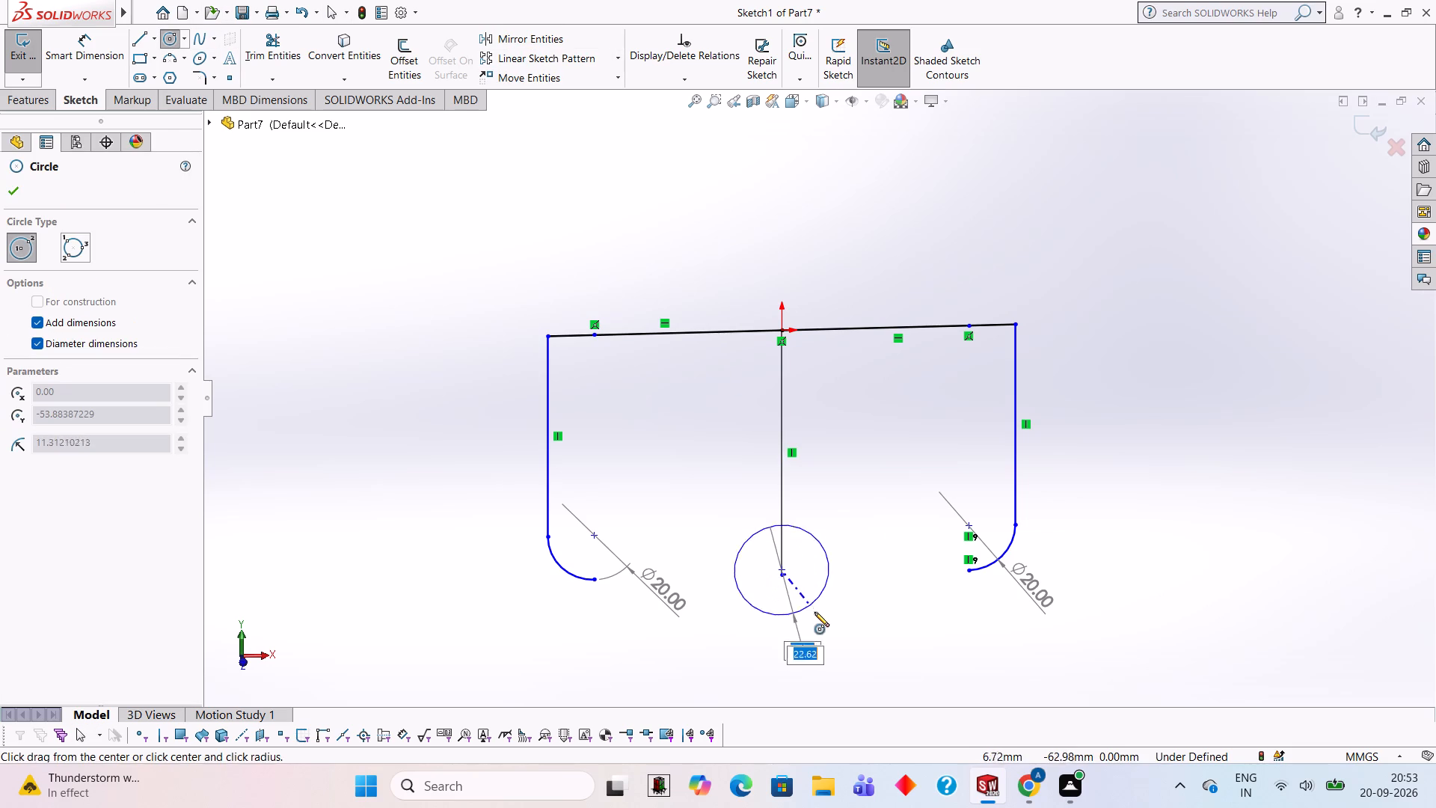
{"action": "type", "text": "30"}
{"action": "key", "text": "Return"}
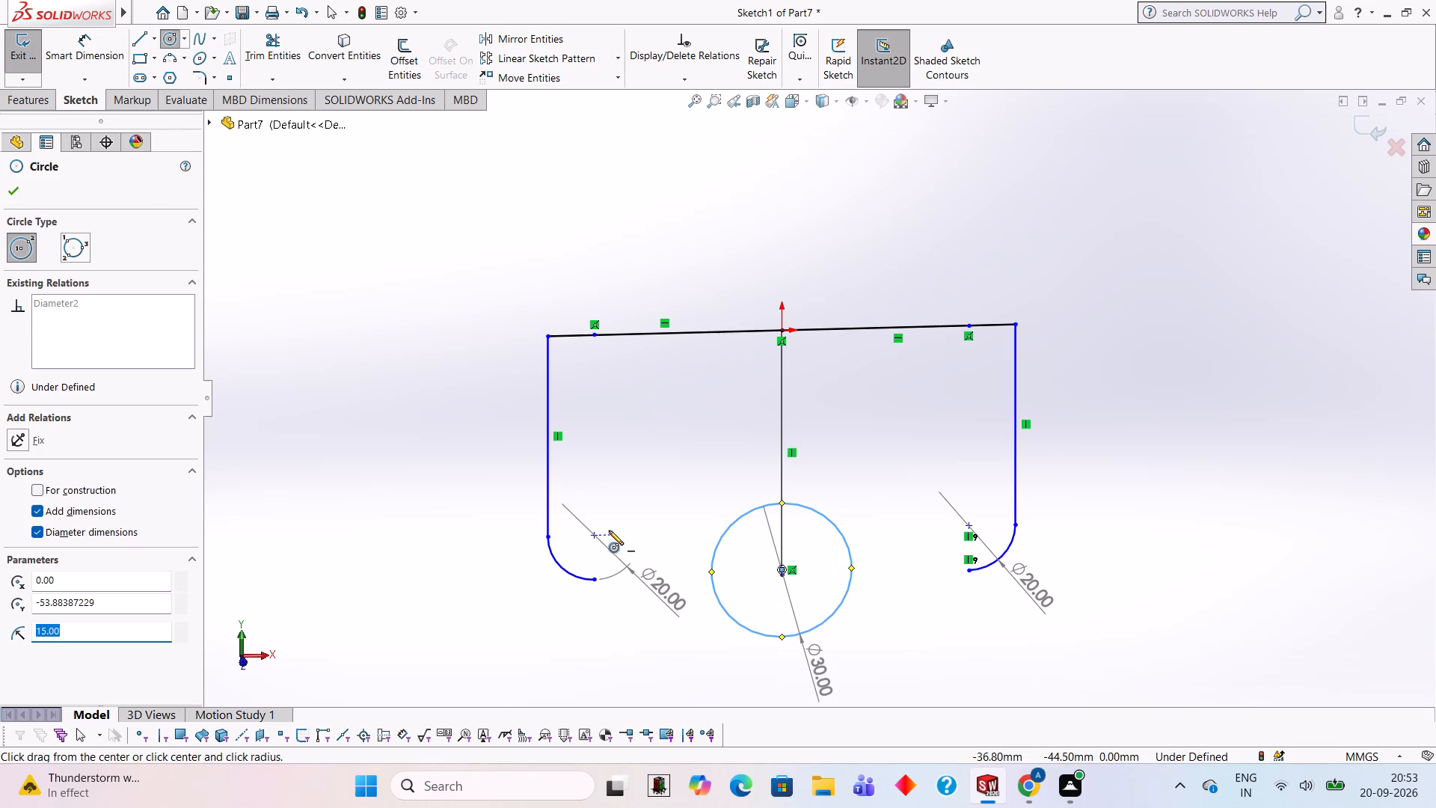
{"action": "key", "text": "Escape"}
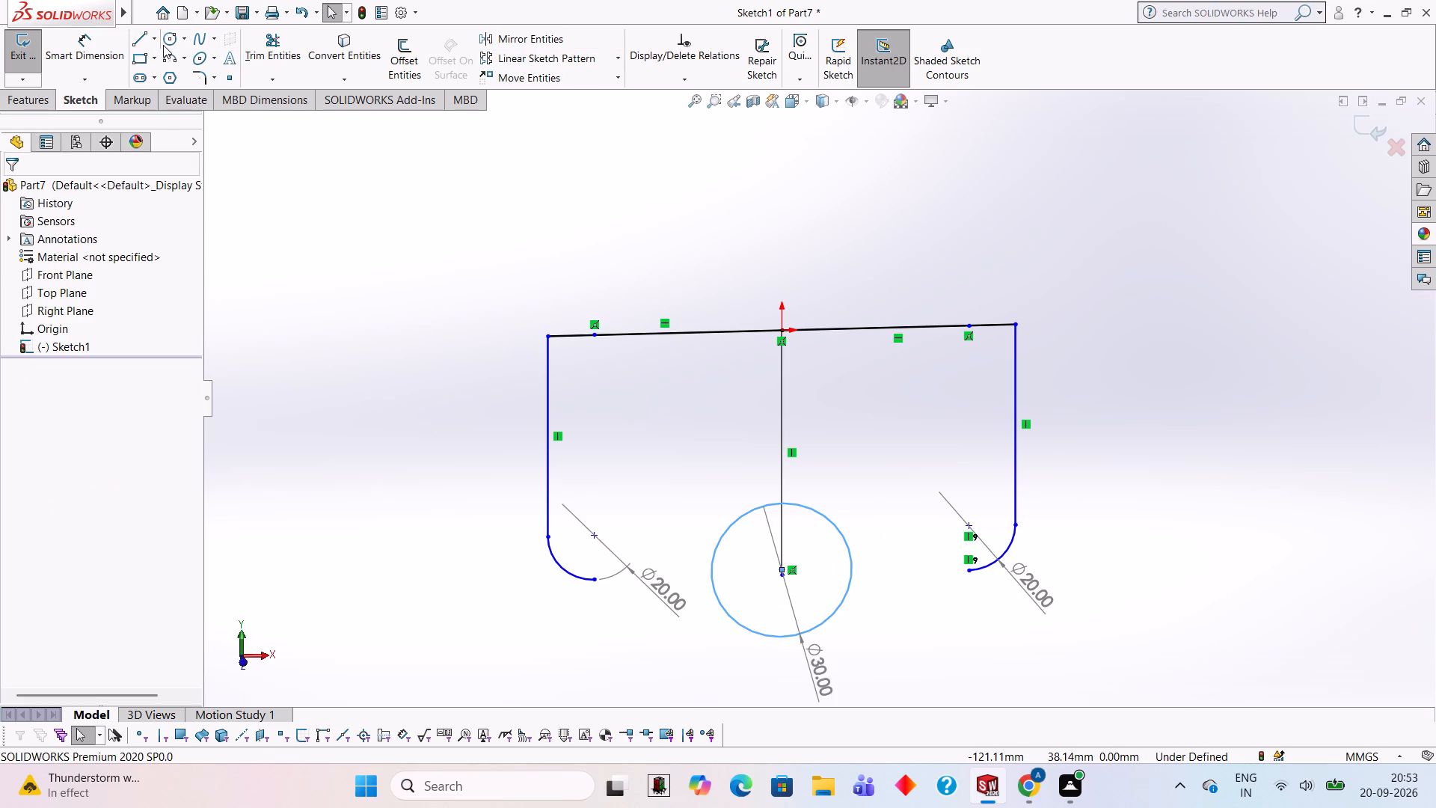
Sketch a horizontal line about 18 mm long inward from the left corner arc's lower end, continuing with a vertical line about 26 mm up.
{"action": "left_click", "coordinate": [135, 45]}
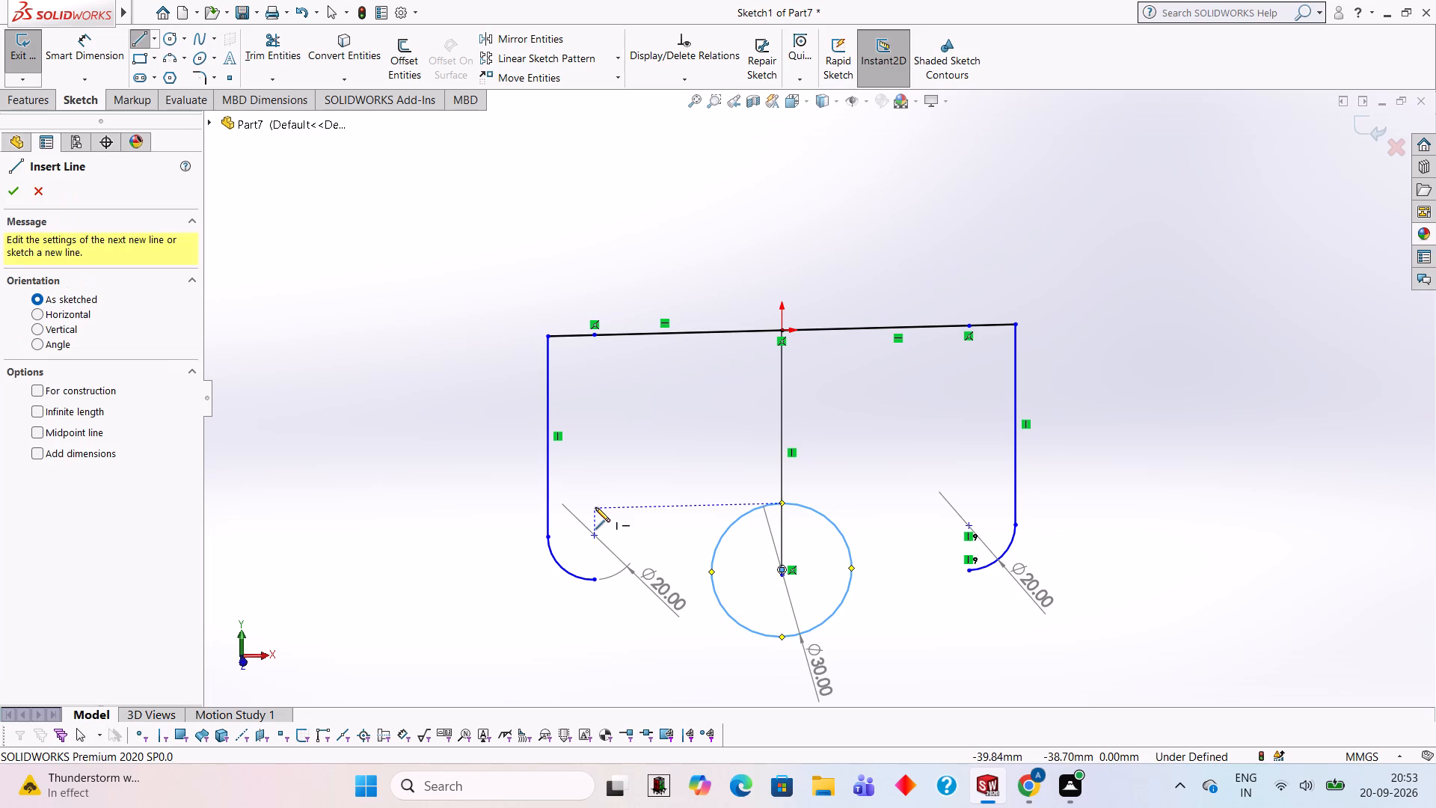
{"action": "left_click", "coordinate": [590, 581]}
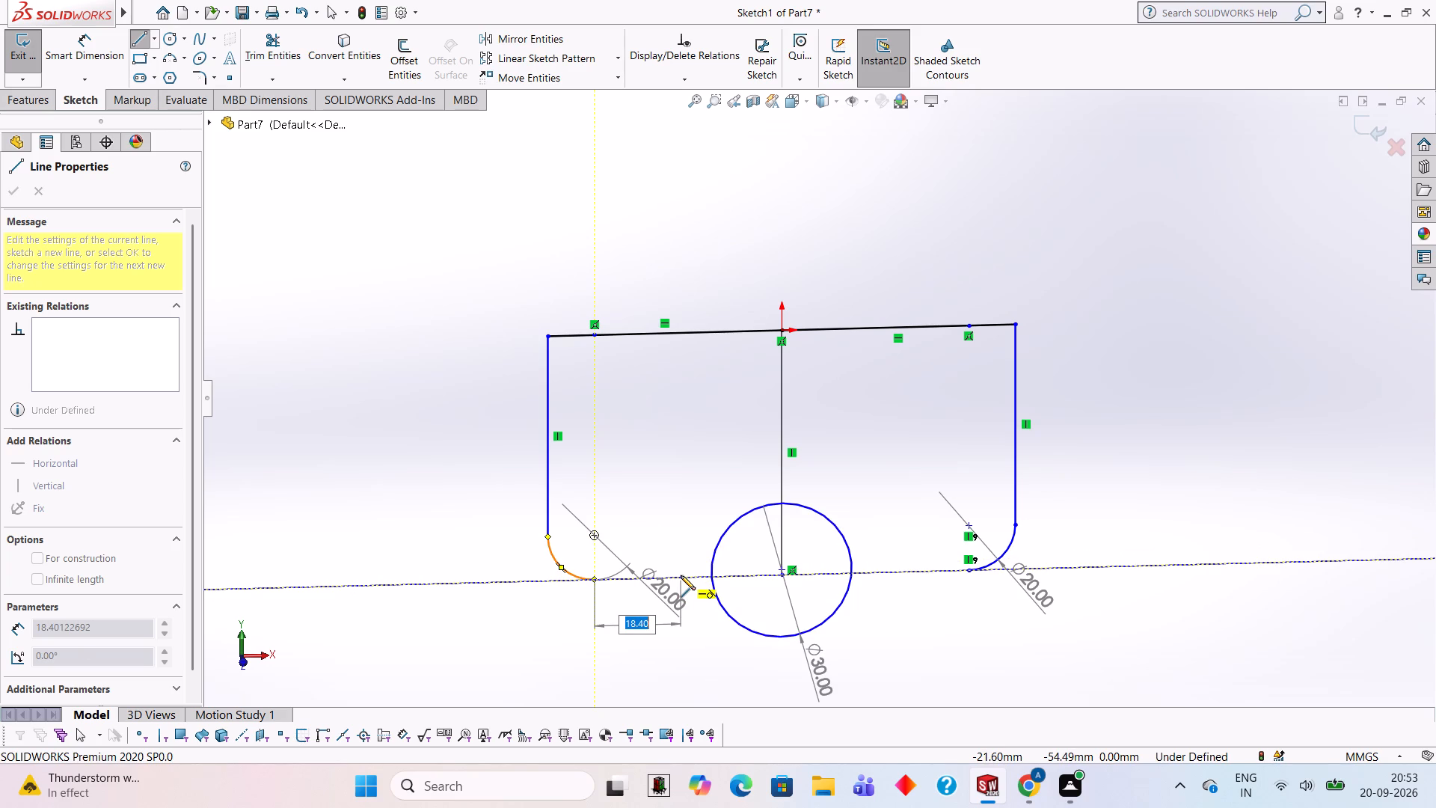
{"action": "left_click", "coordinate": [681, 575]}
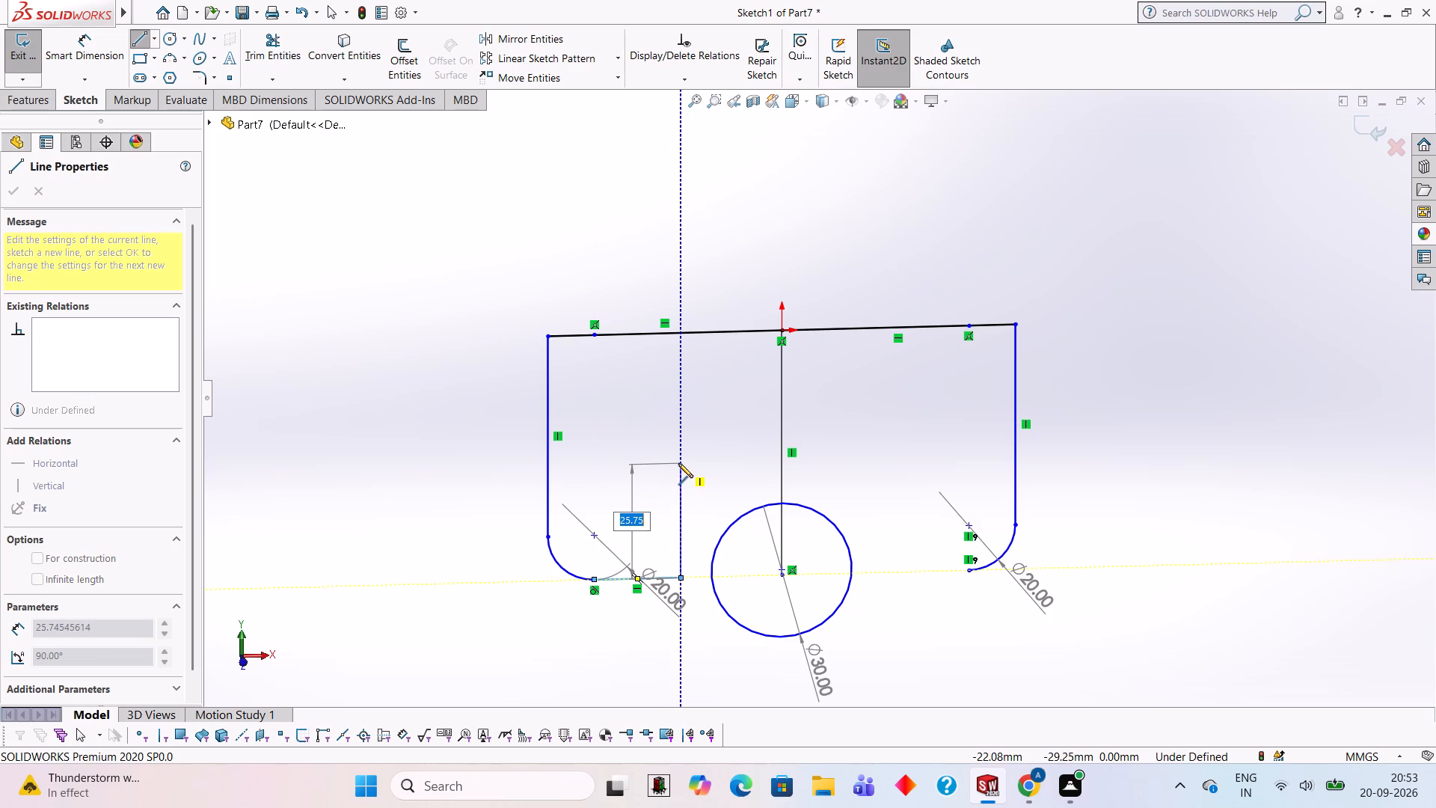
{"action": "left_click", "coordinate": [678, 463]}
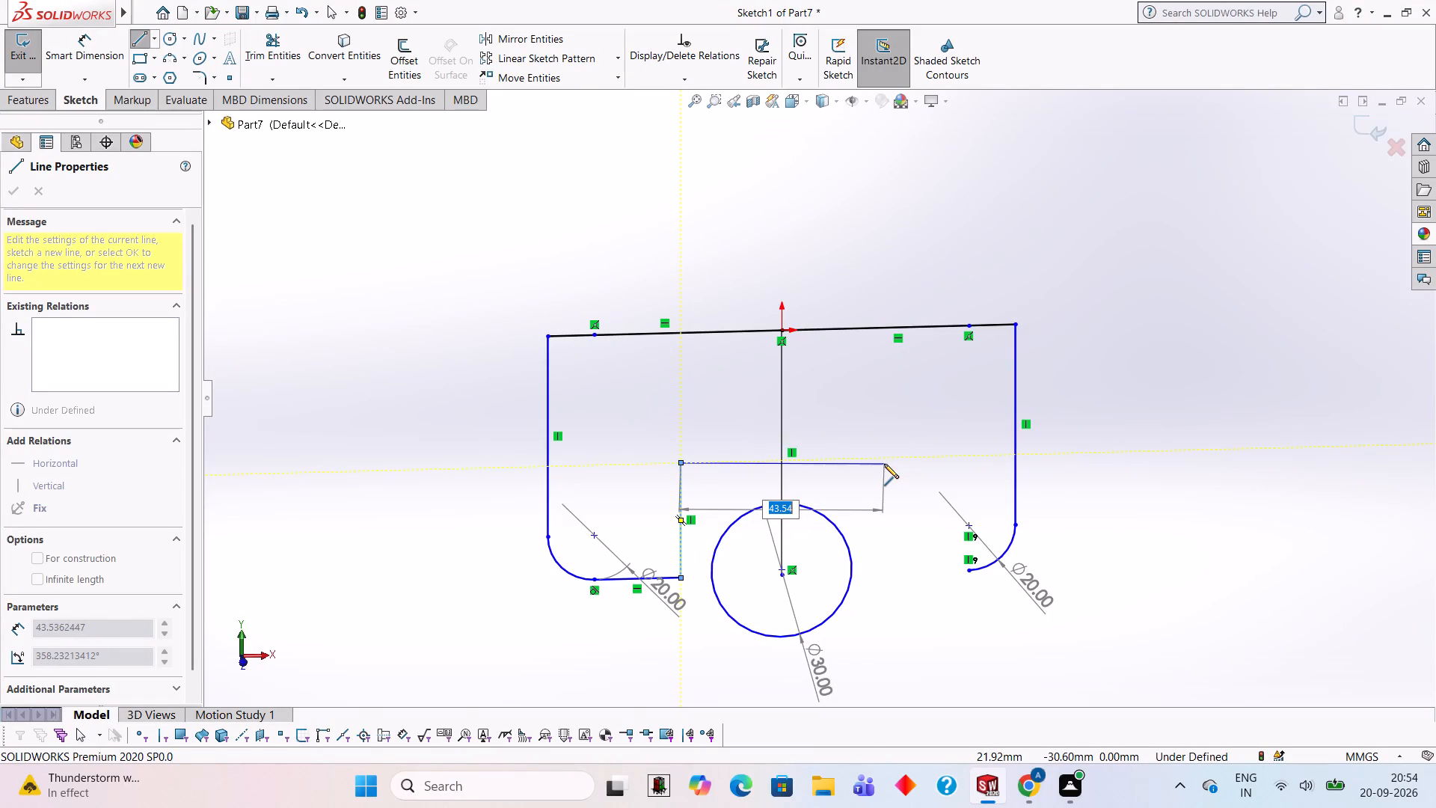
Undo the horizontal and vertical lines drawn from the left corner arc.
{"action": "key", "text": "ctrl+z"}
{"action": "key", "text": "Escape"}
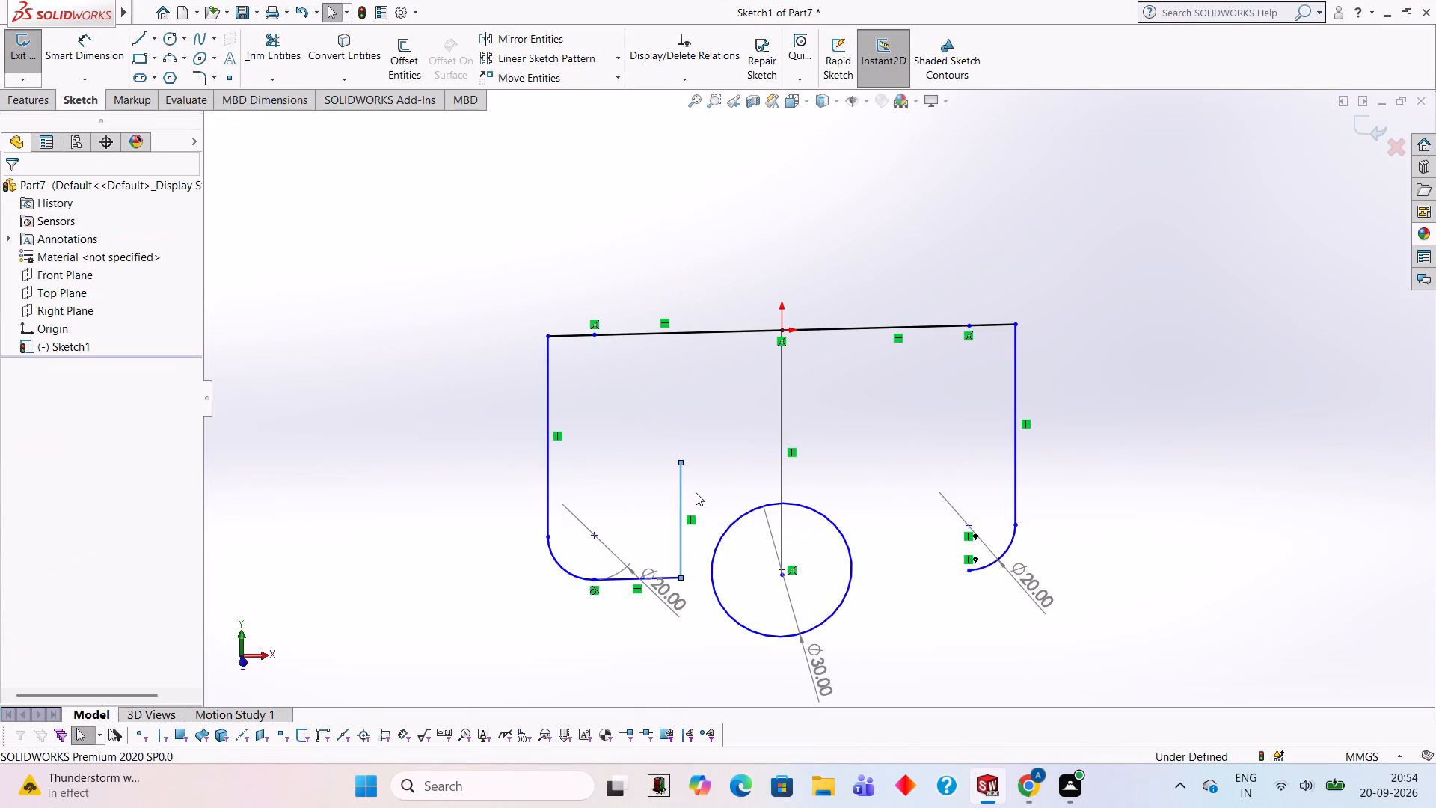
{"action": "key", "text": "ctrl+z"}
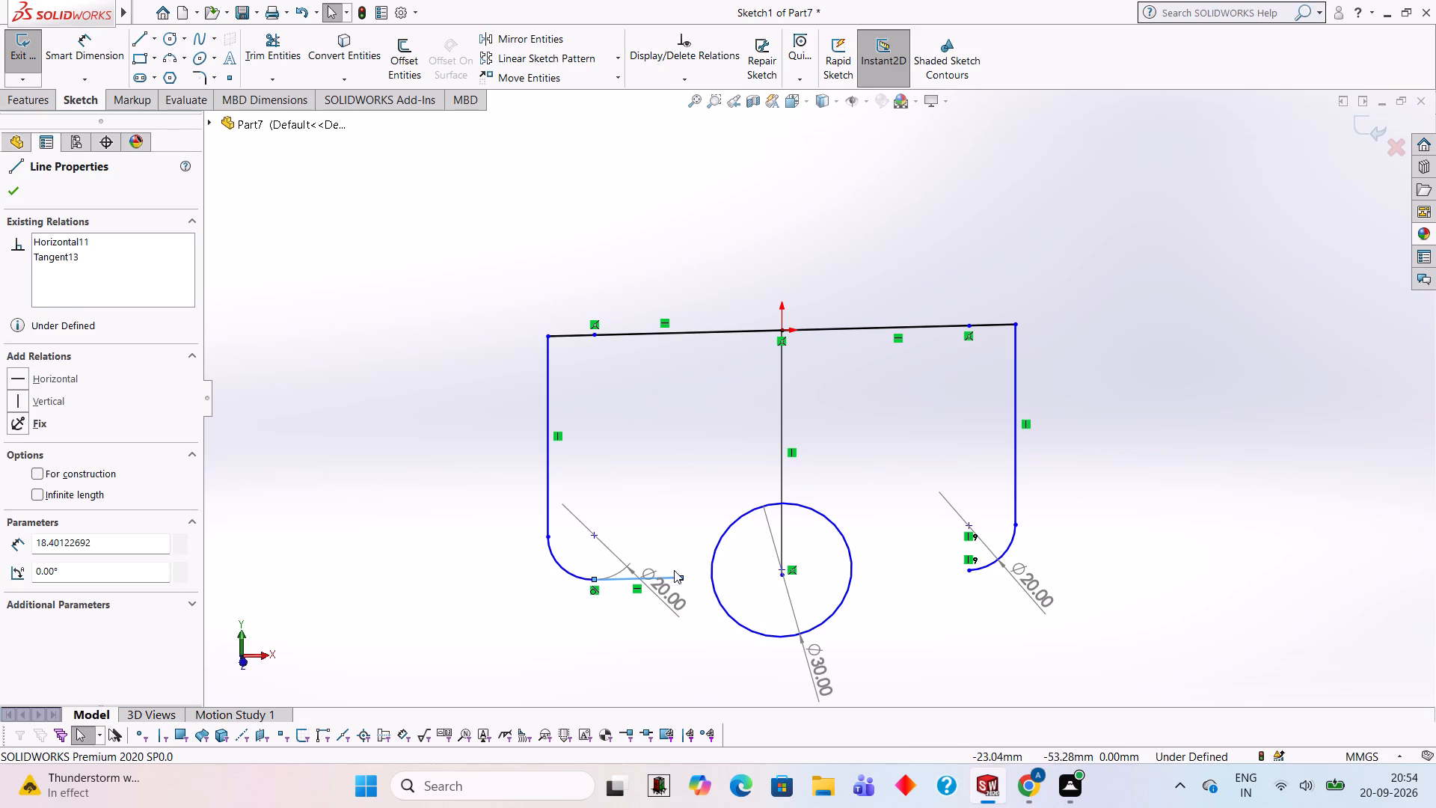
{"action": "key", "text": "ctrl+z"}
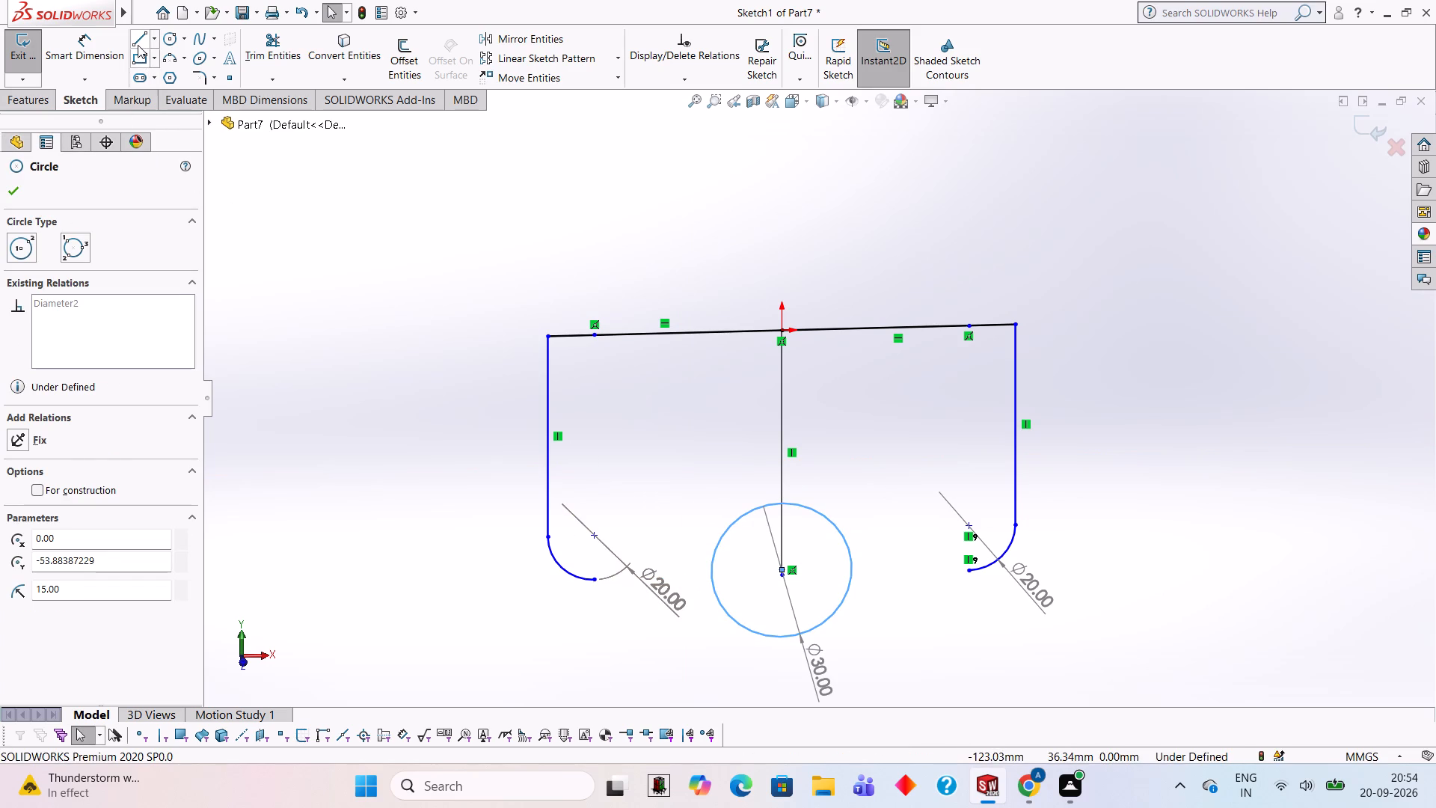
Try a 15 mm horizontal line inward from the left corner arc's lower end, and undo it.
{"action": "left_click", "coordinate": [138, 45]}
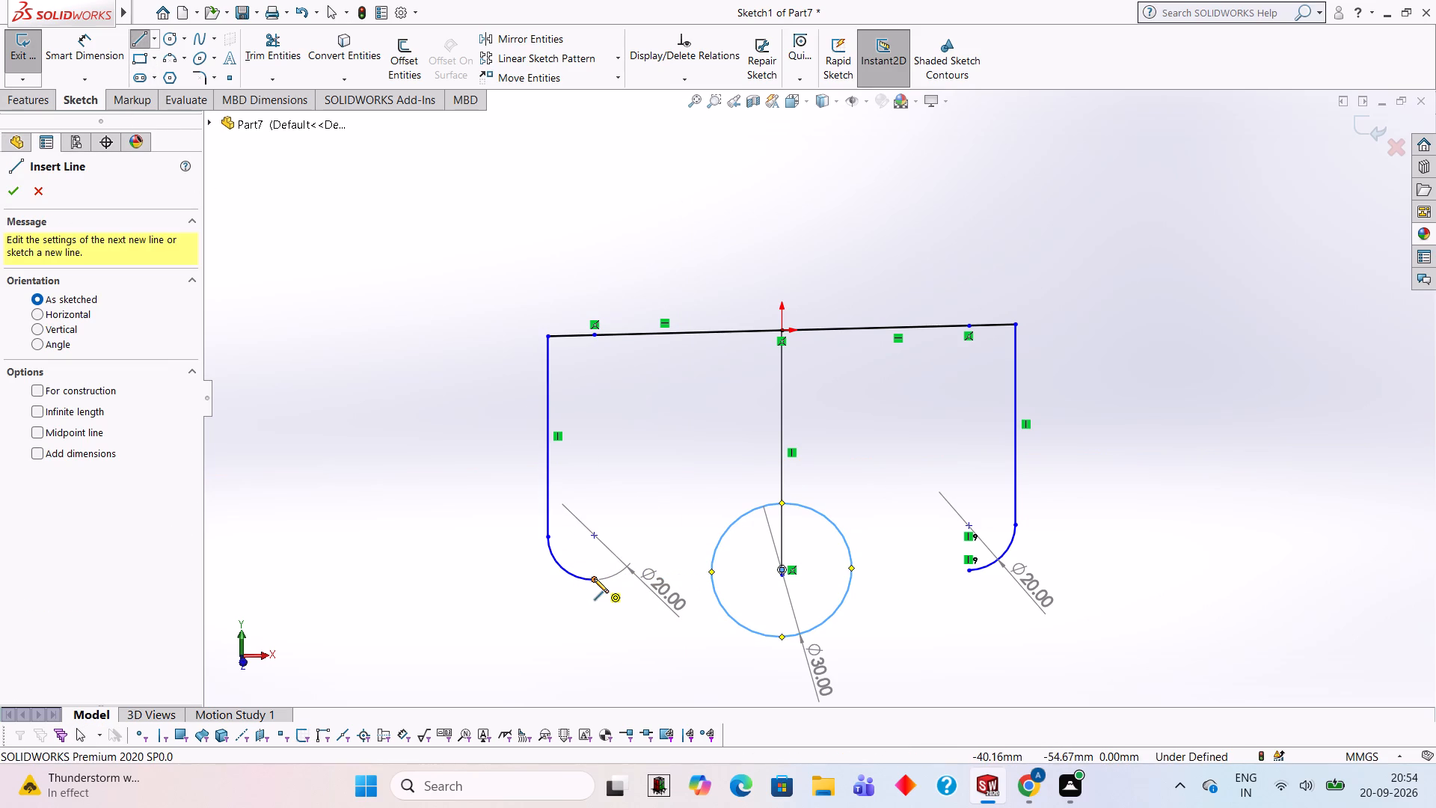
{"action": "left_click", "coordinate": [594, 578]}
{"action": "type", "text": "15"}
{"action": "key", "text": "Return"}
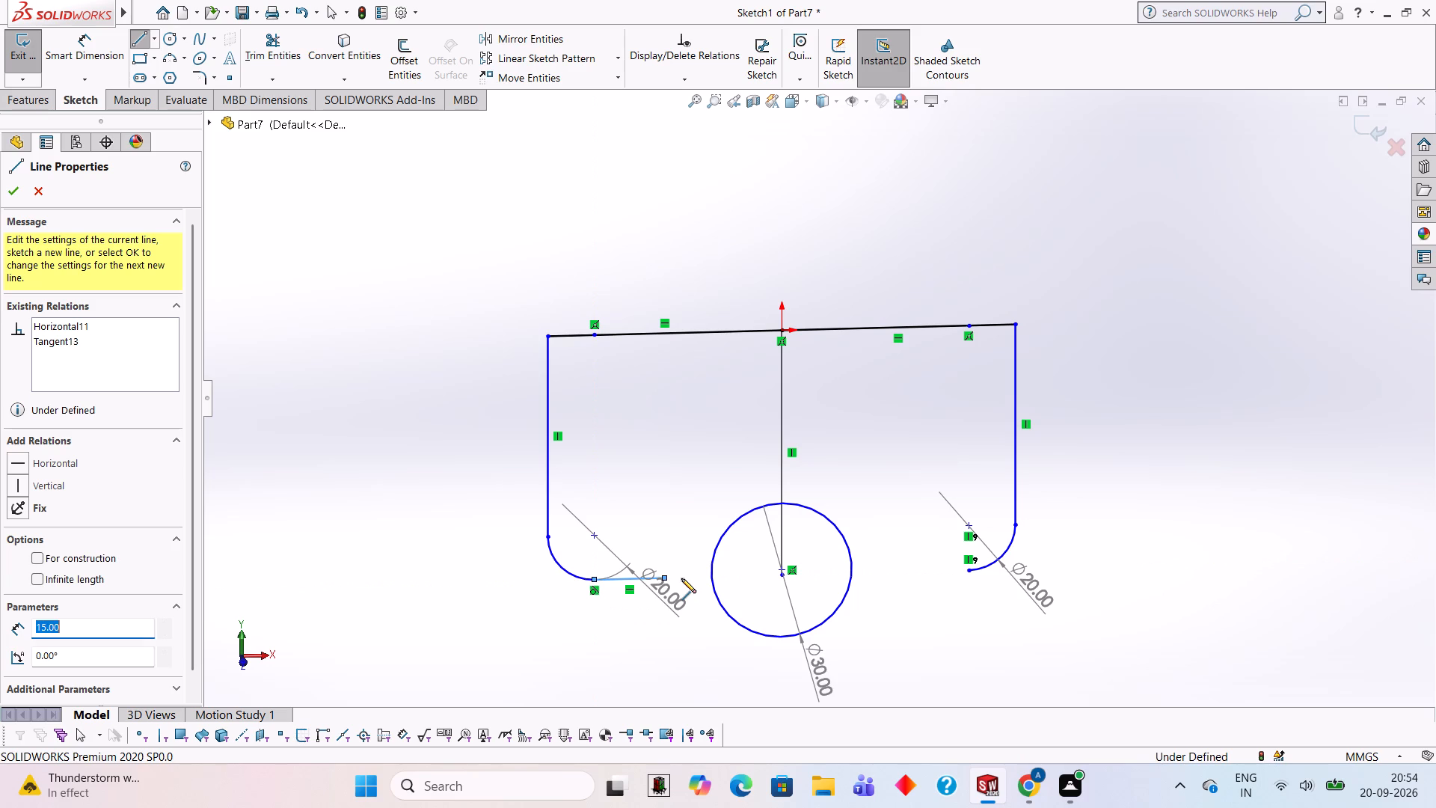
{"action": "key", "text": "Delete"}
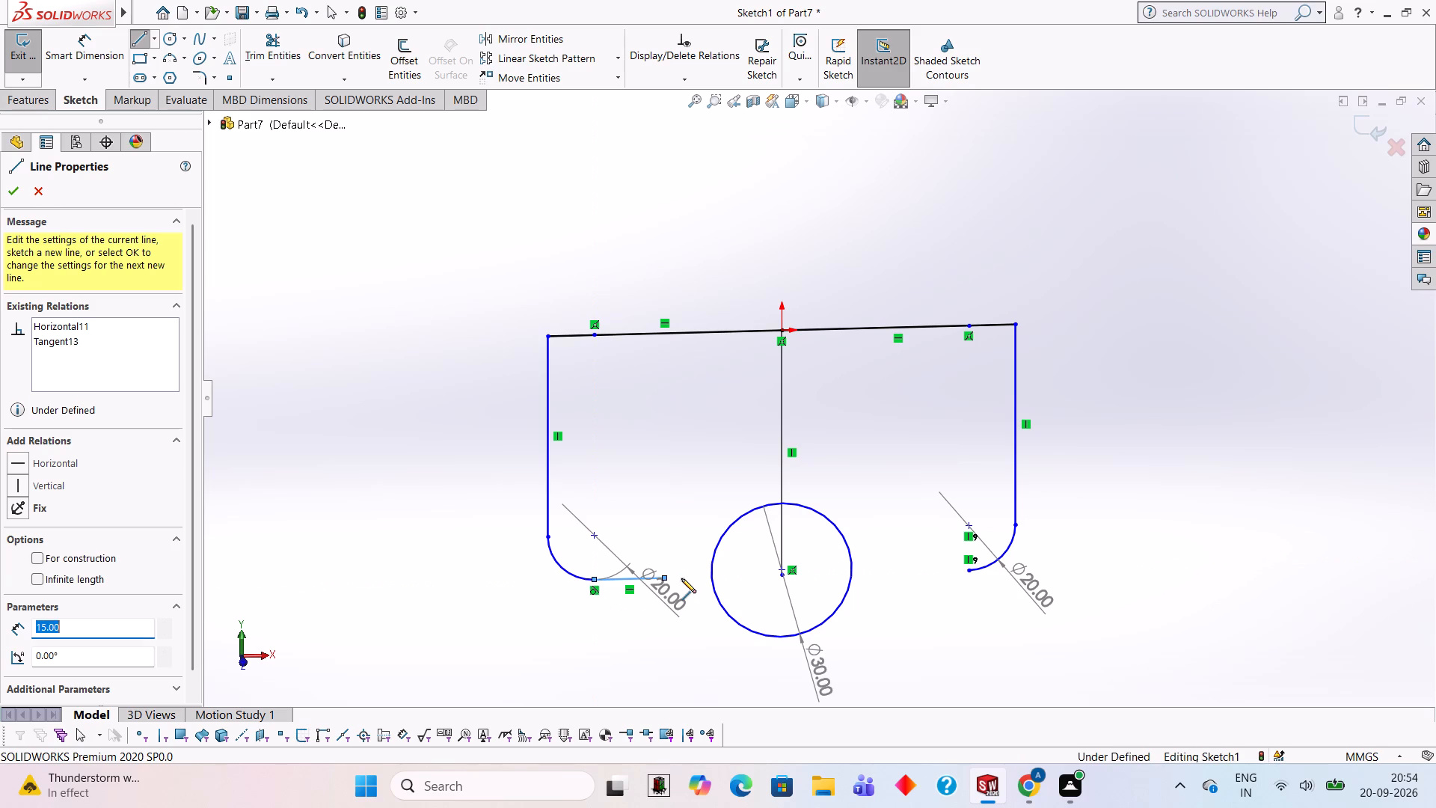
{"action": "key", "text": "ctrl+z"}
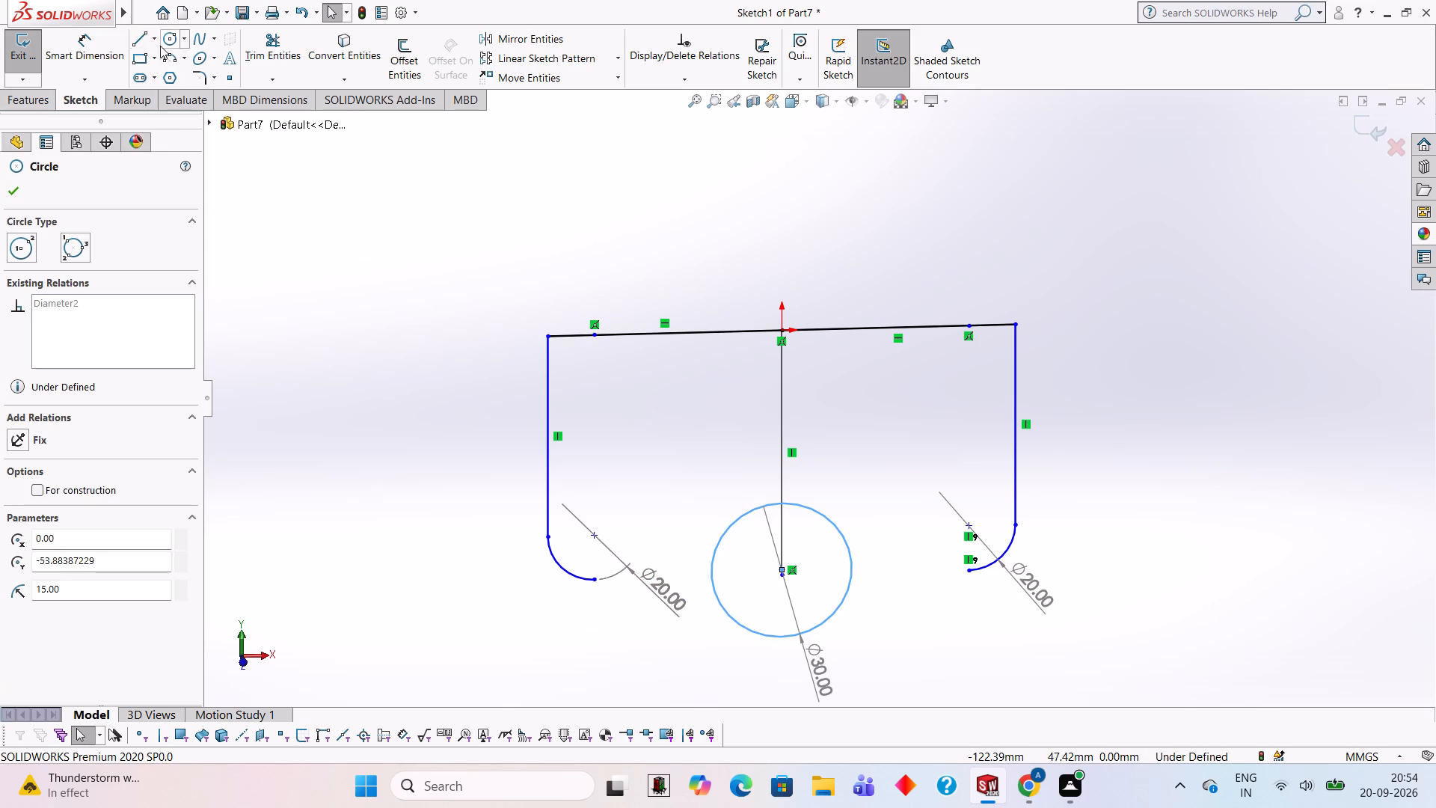
Sketch an 18 mm horizontal line inward from the left corner arc's lower end, continuing with a 30 mm vertical line up.
{"action": "left_click", "coordinate": [147, 37]}
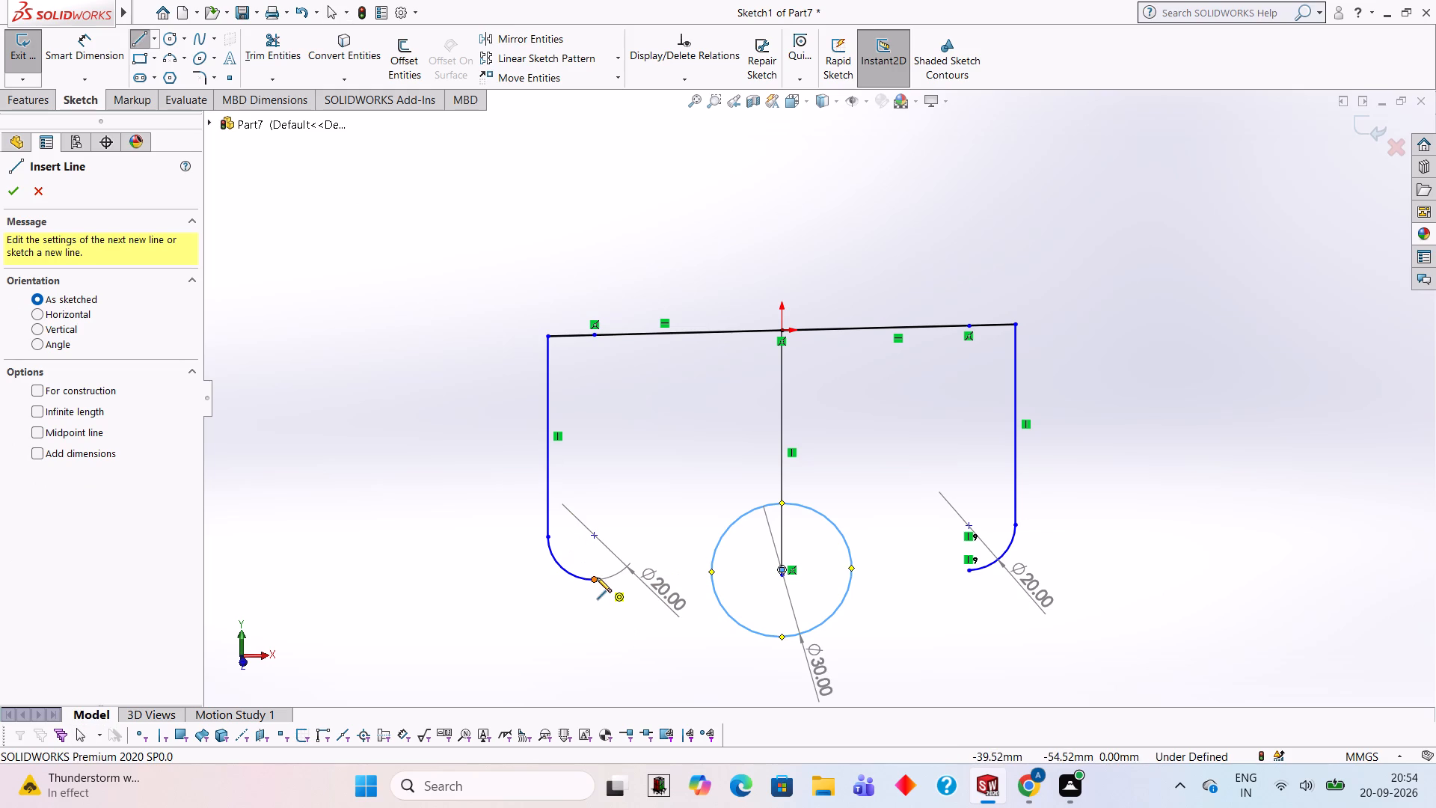
{"action": "left_click", "coordinate": [597, 578]}
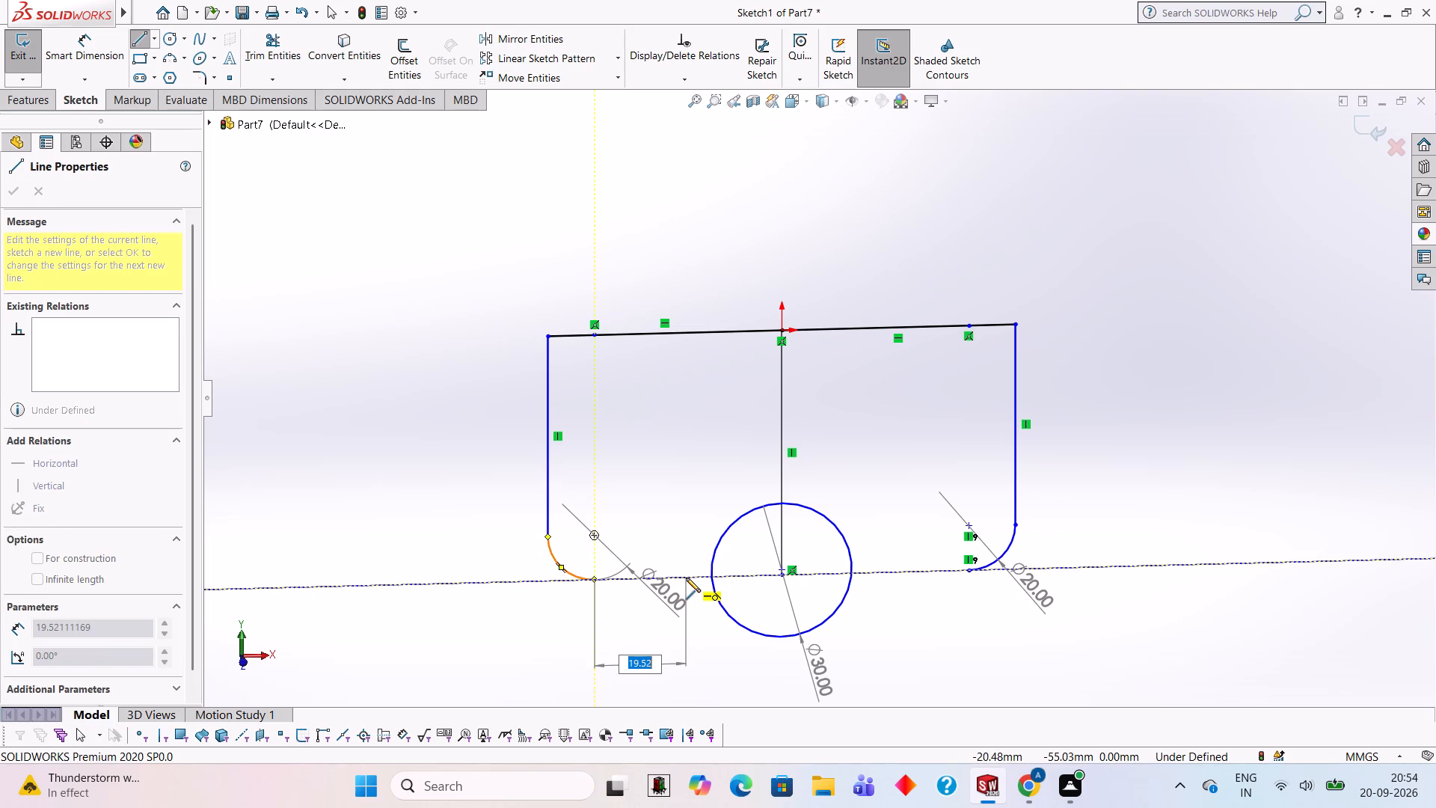
{"action": "type", "text": "18"}
{"action": "key", "text": "Return"}
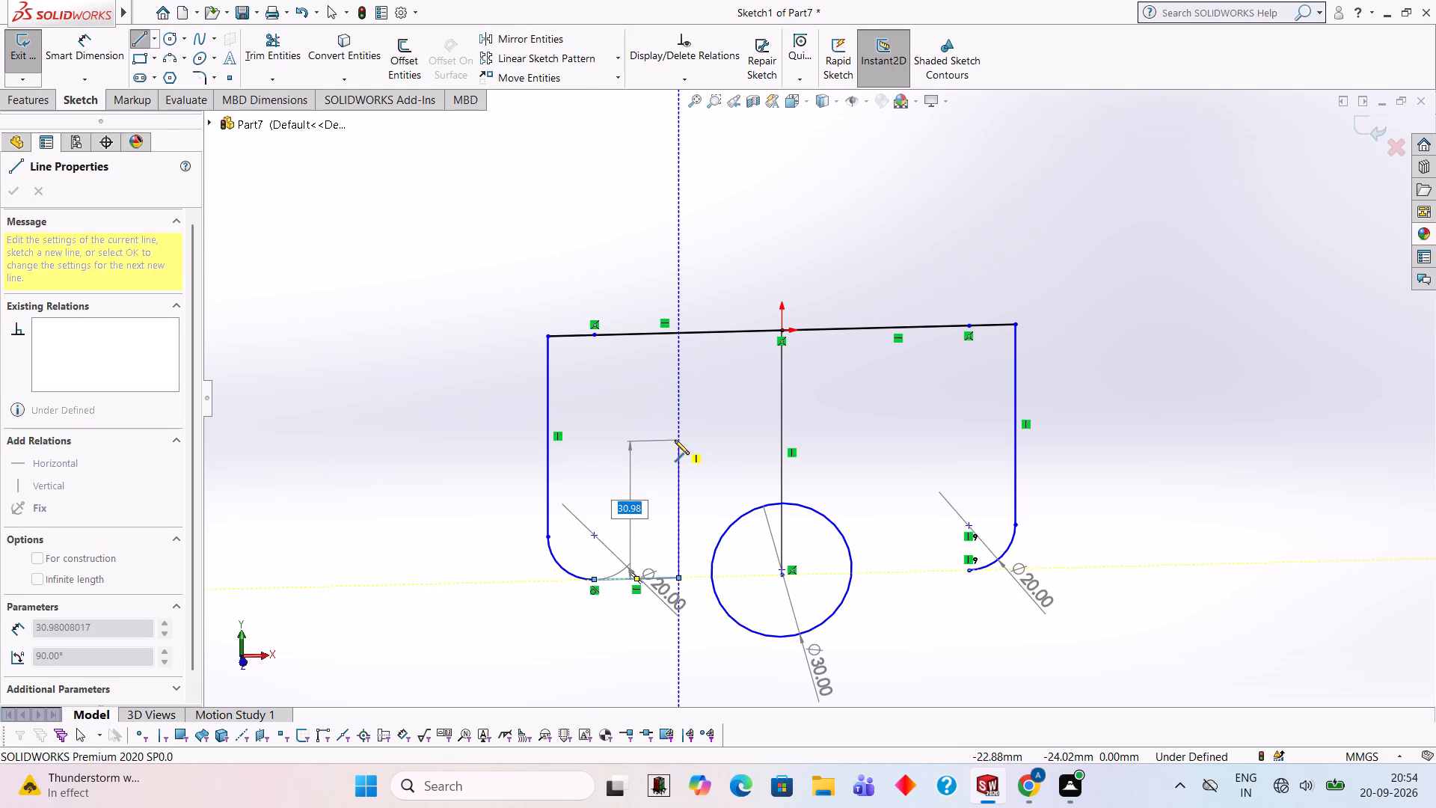
{"action": "type", "text": "30"}
{"action": "key", "text": "Return"}
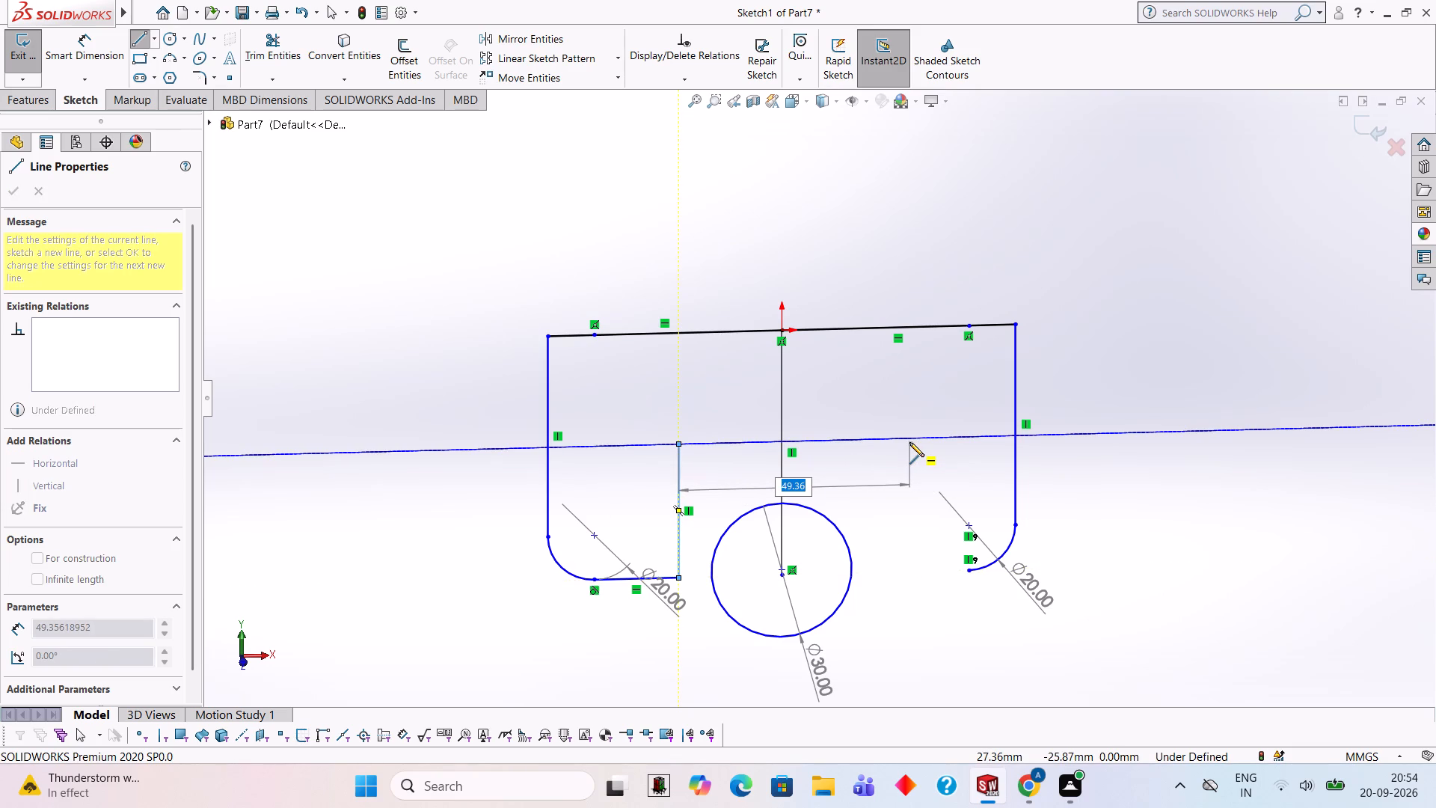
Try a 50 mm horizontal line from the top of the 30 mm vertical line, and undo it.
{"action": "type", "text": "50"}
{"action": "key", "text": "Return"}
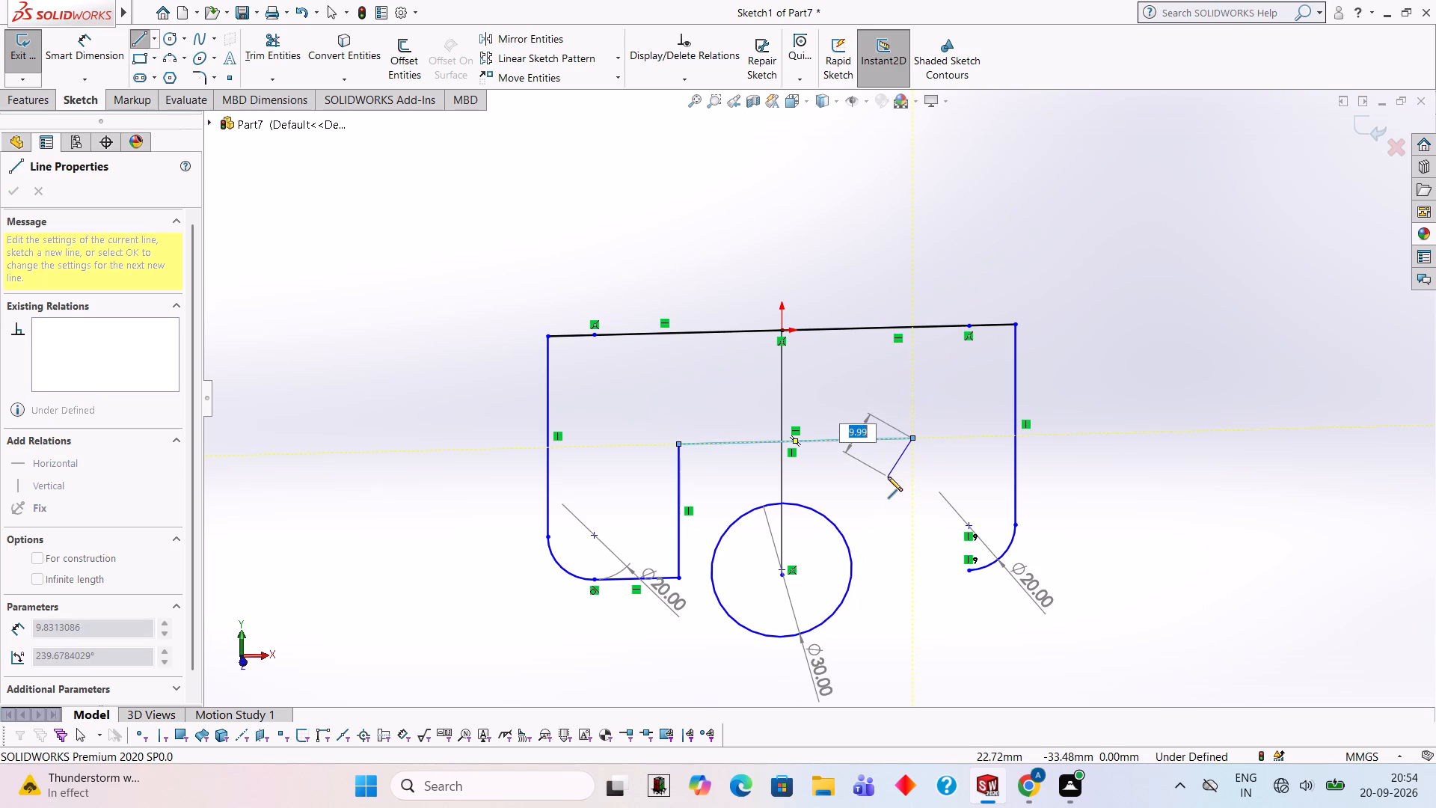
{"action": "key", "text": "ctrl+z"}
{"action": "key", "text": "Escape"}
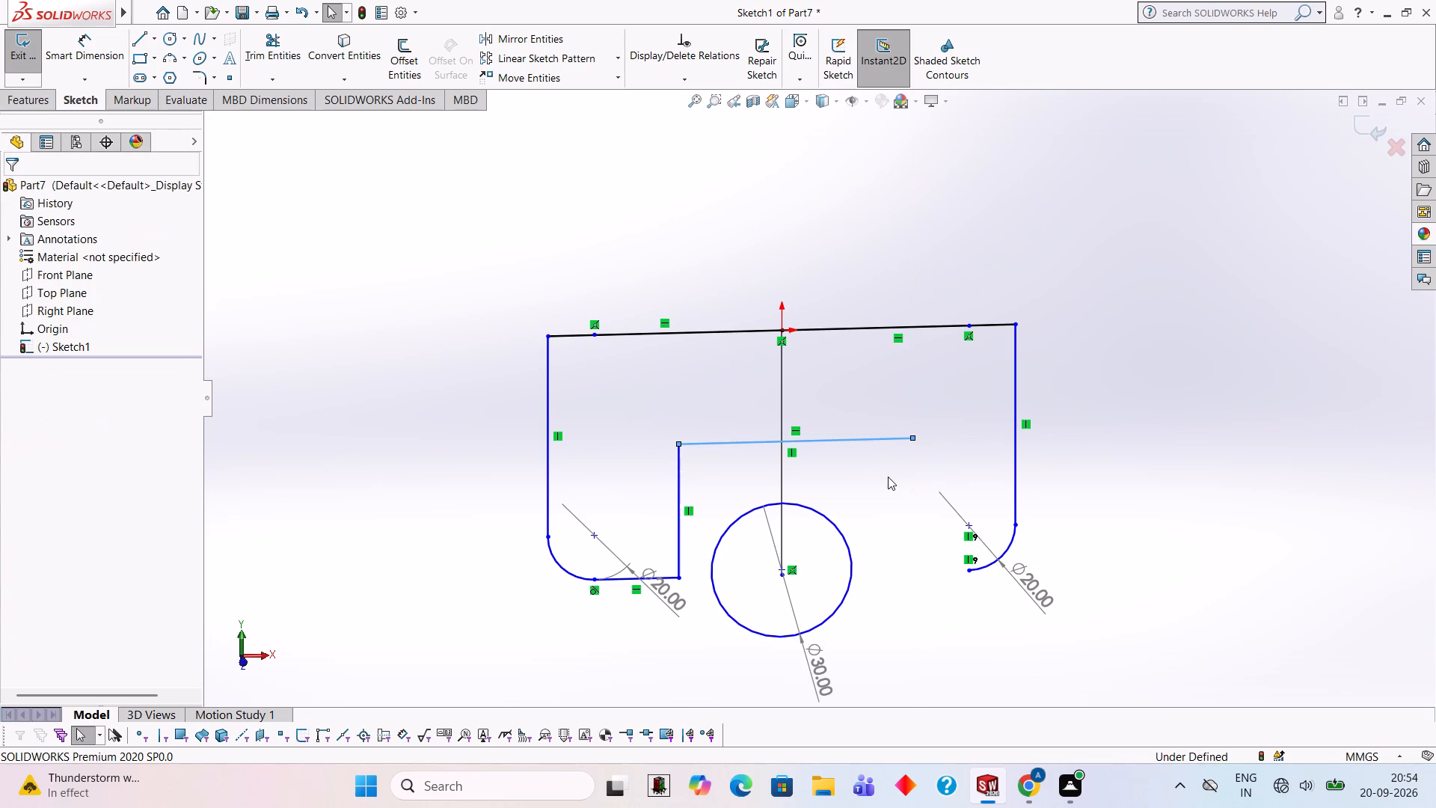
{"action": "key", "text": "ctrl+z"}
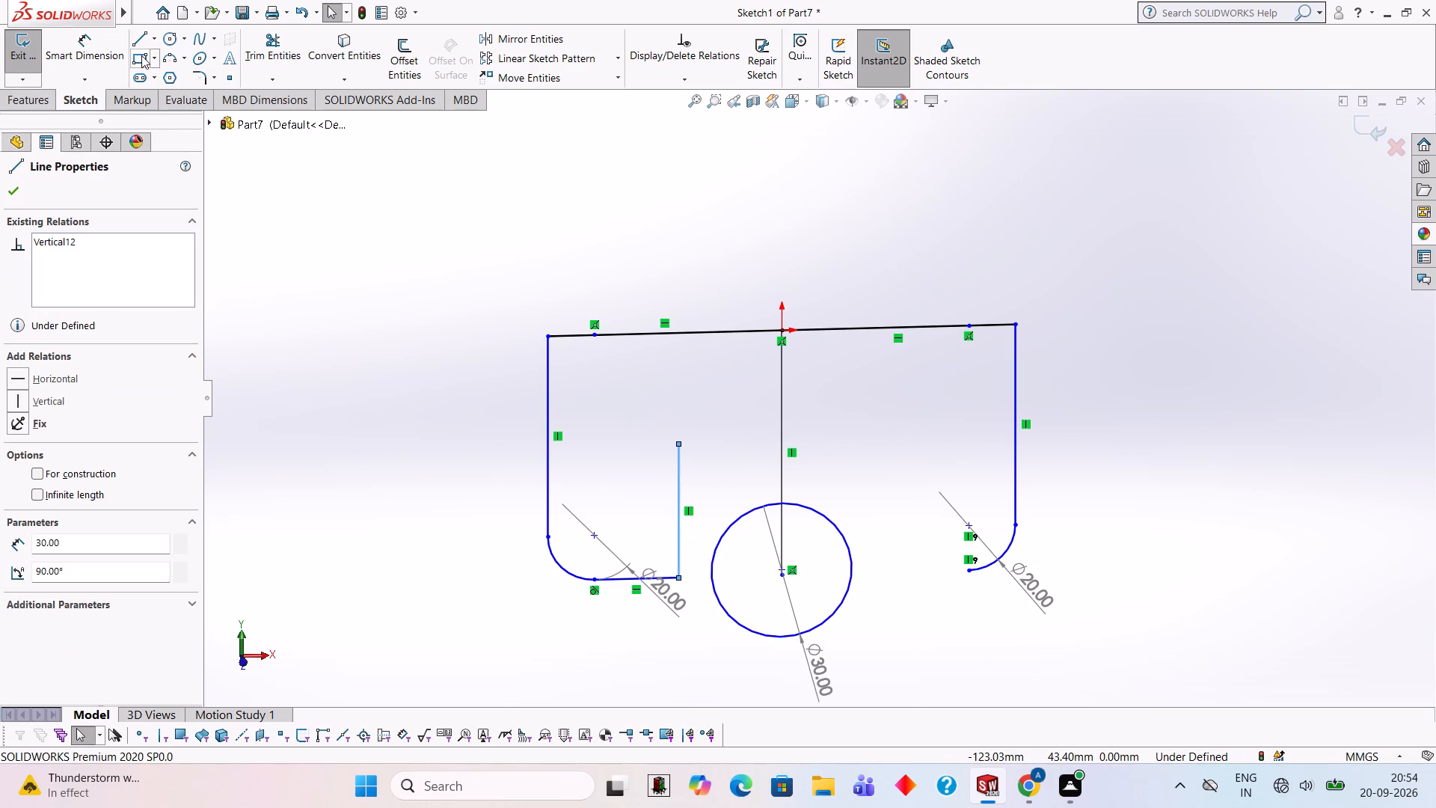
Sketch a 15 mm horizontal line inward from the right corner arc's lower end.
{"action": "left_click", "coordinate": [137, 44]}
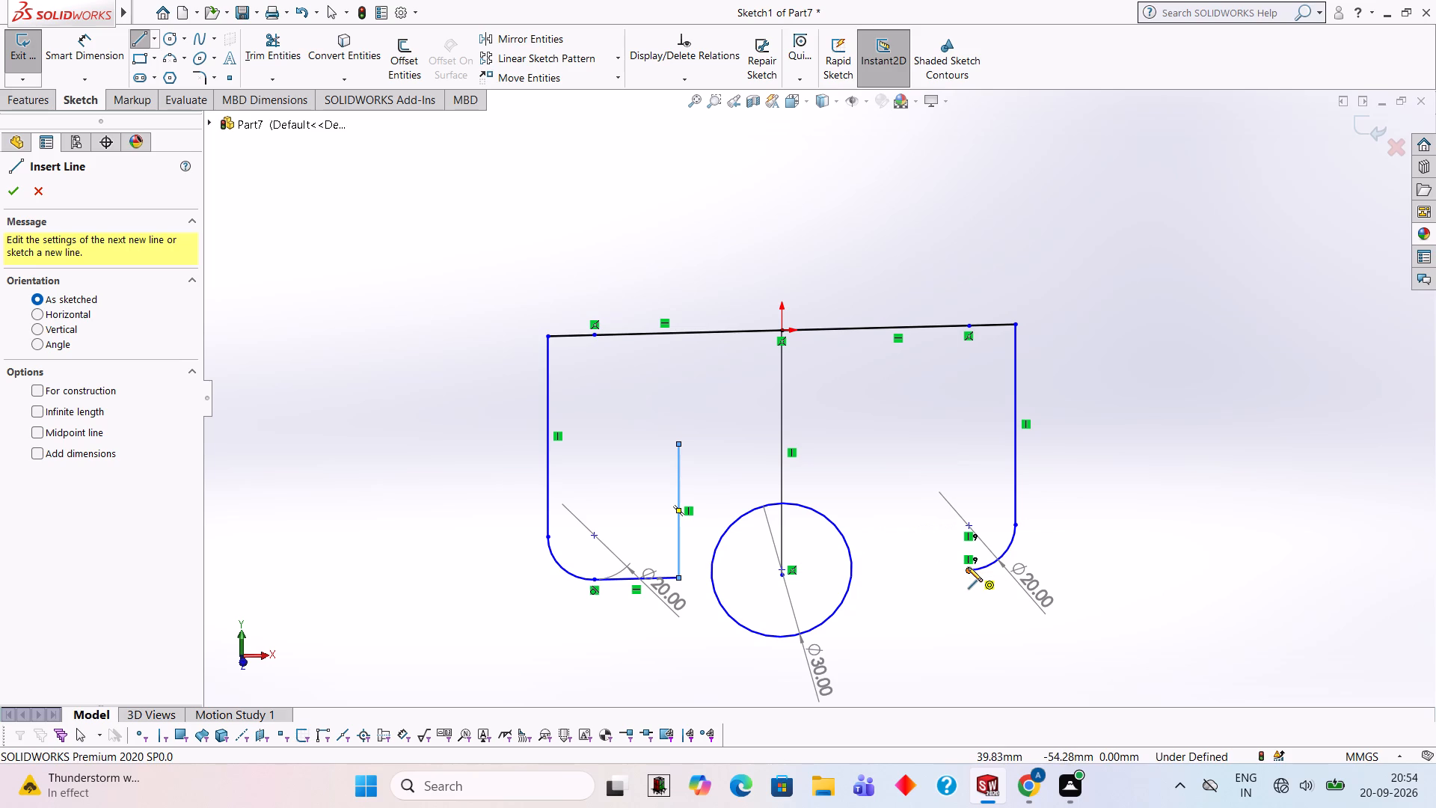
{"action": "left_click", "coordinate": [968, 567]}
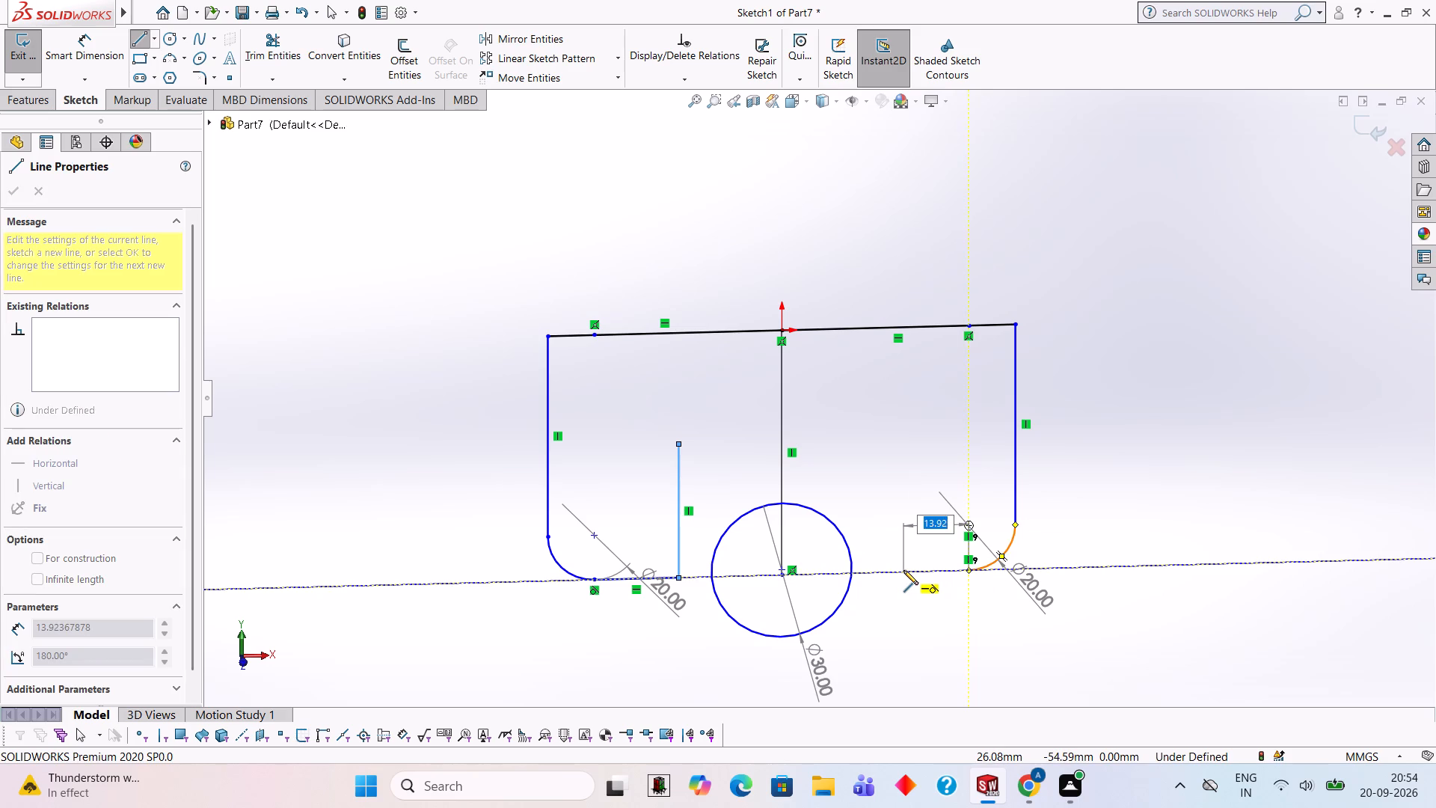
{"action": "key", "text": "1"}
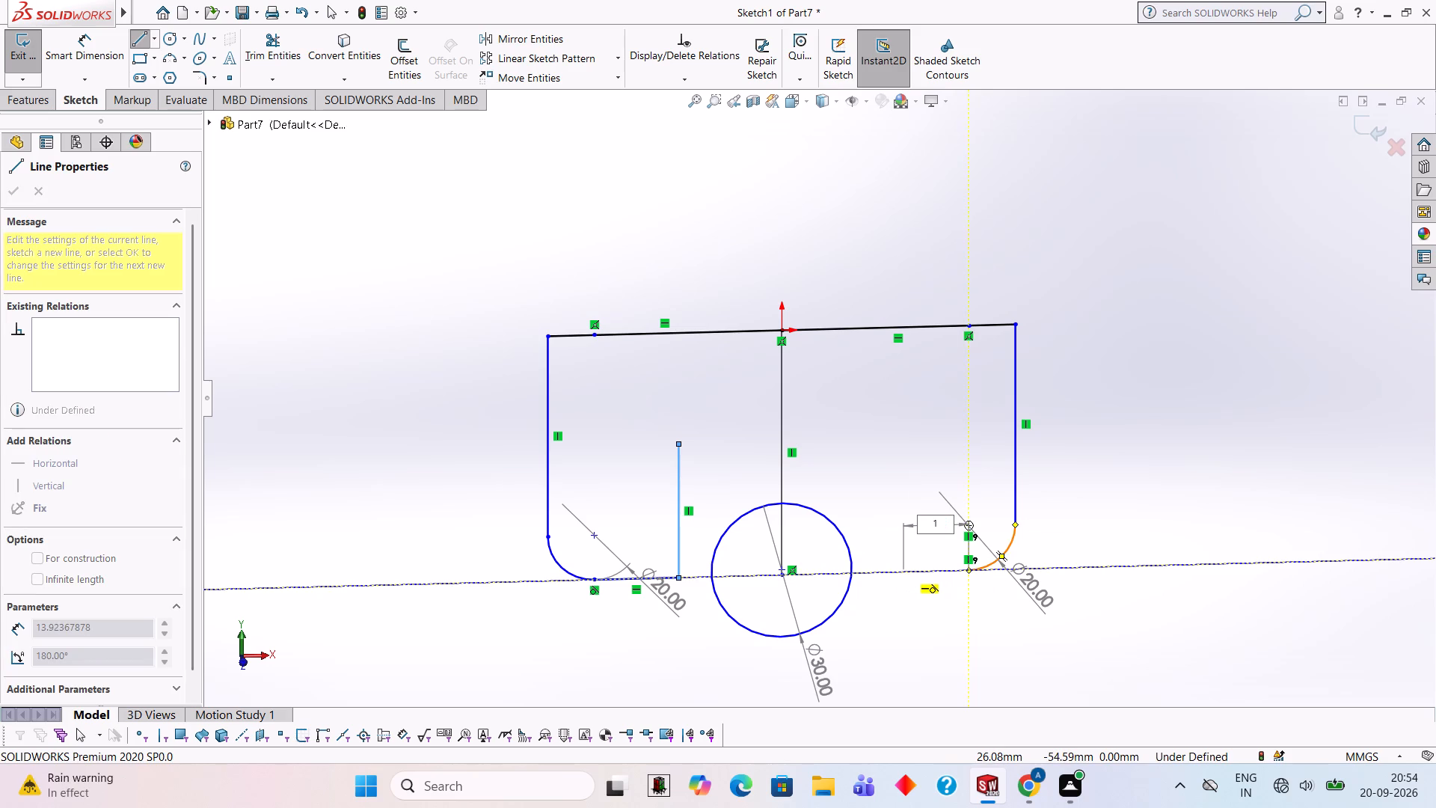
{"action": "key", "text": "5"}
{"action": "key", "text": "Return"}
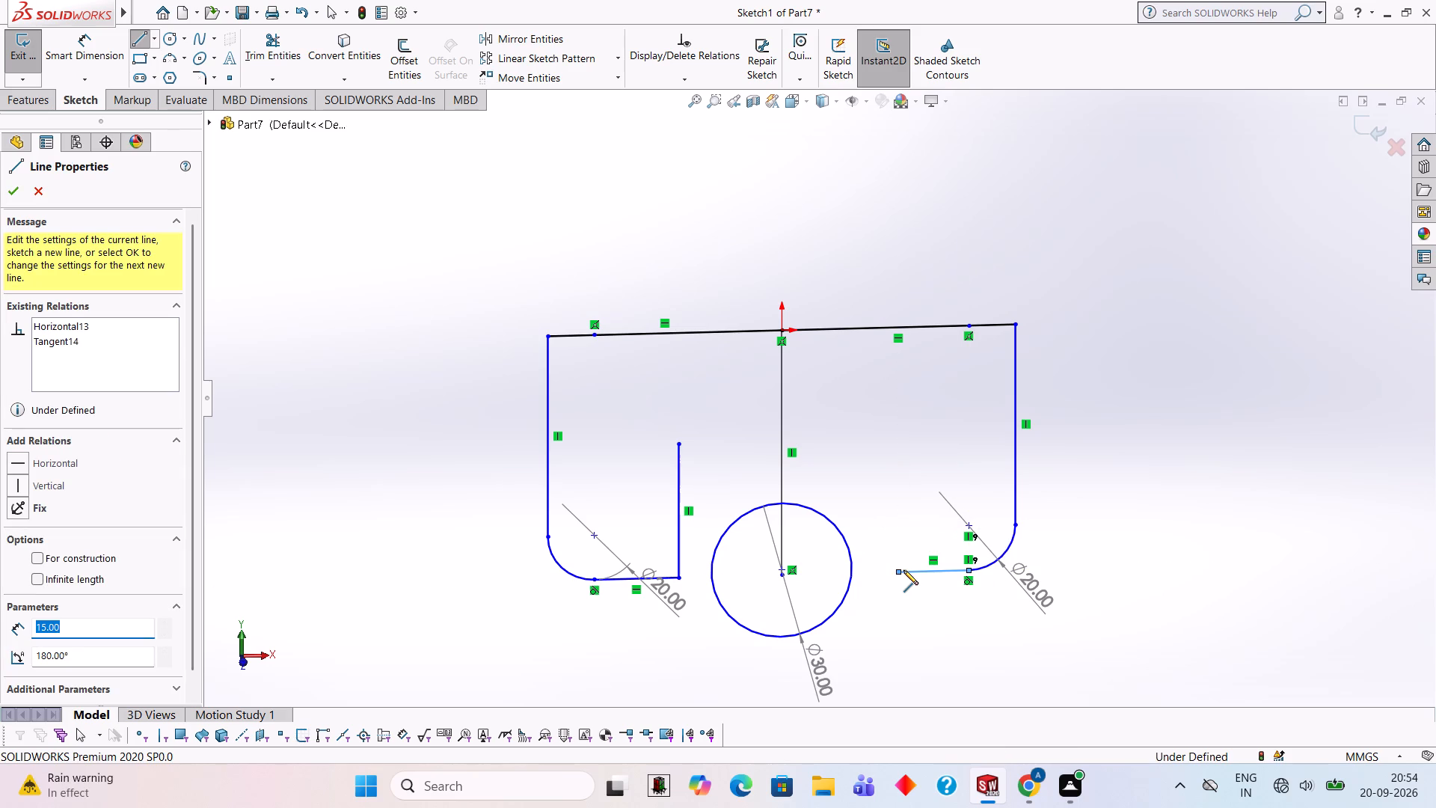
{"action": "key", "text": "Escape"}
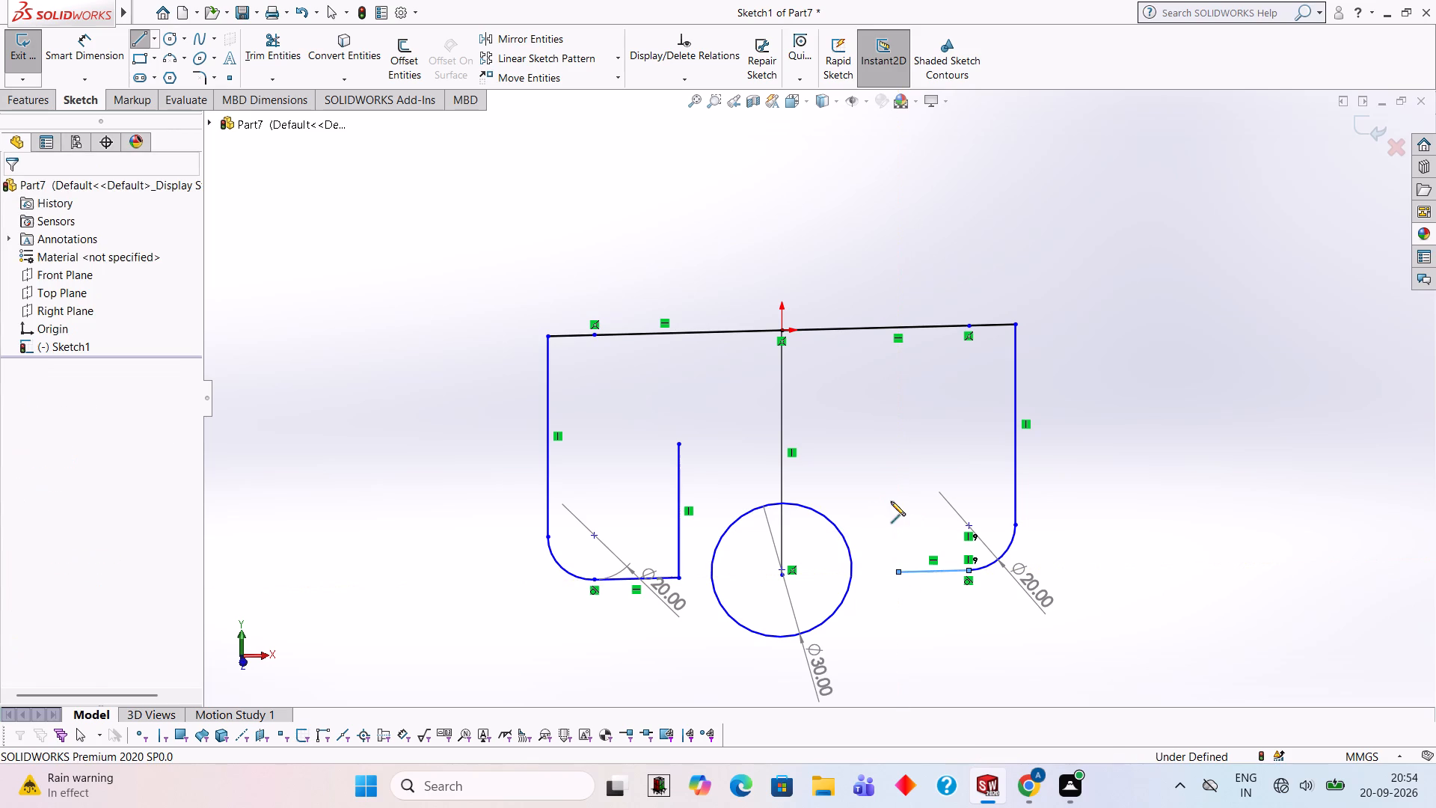
Check the length of the left bottom horizontal line with Smart Dimension, without placing a dimension.
{"action": "left_click", "coordinate": [85, 48]}
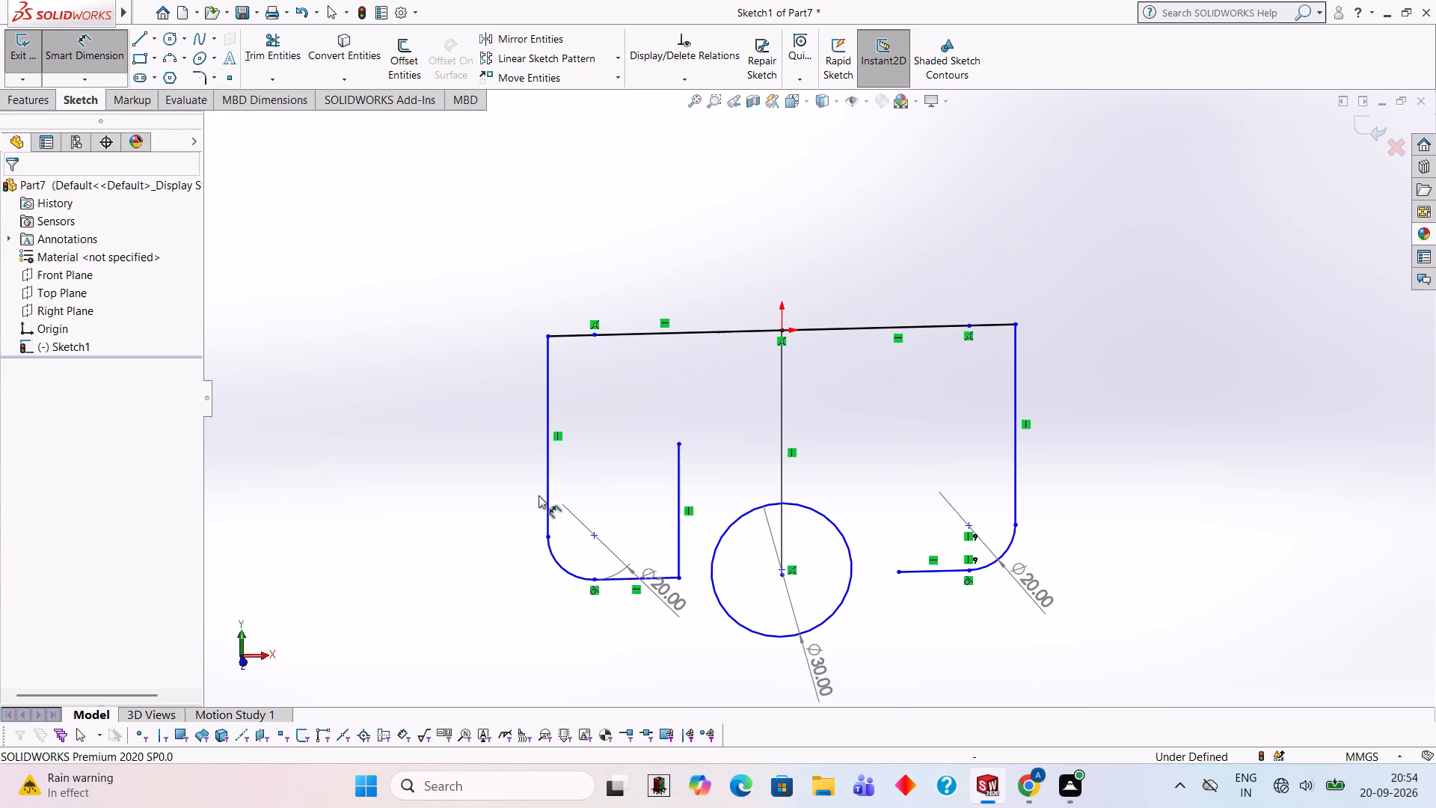
{"action": "left_click", "coordinate": [628, 581]}
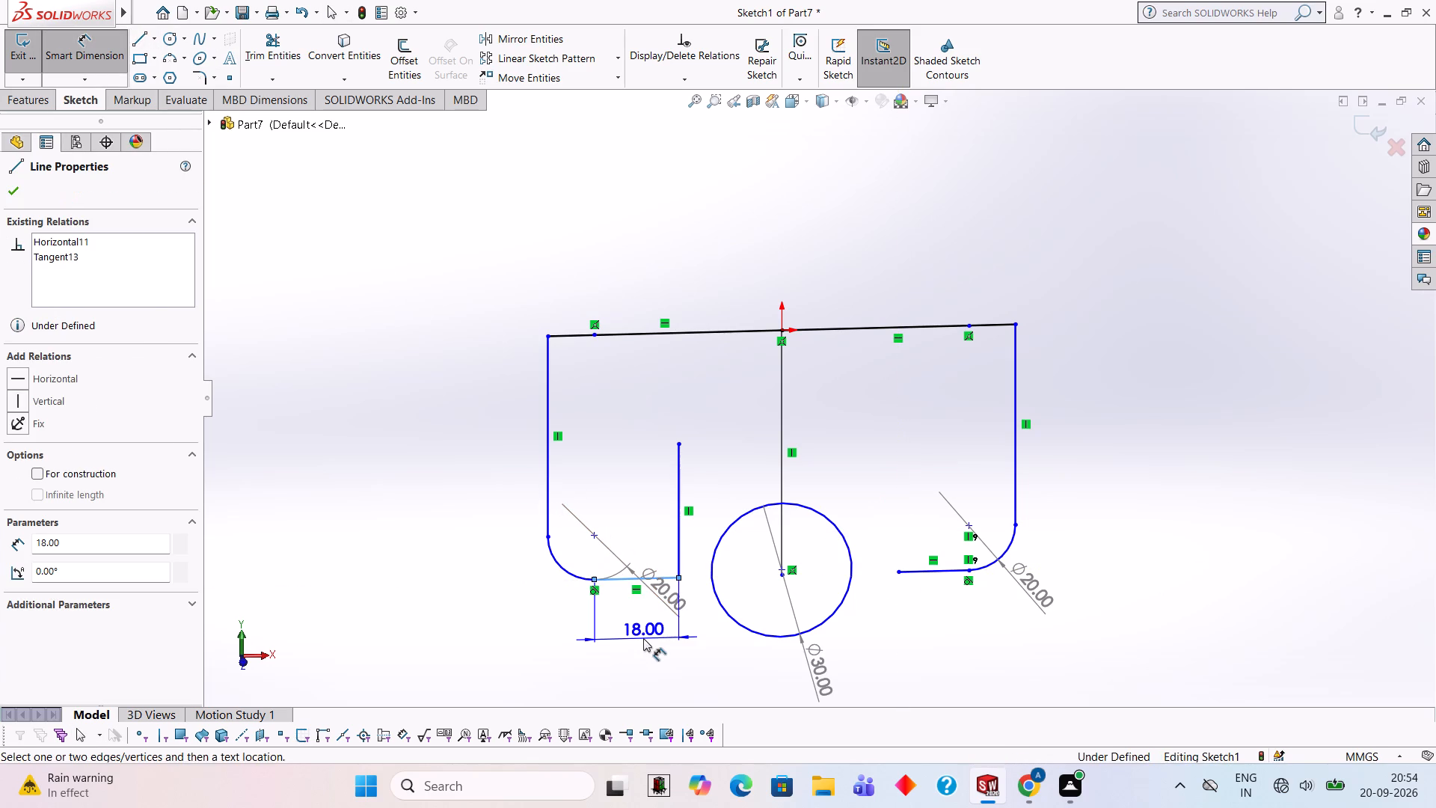
{"action": "key", "text": "Escape"}
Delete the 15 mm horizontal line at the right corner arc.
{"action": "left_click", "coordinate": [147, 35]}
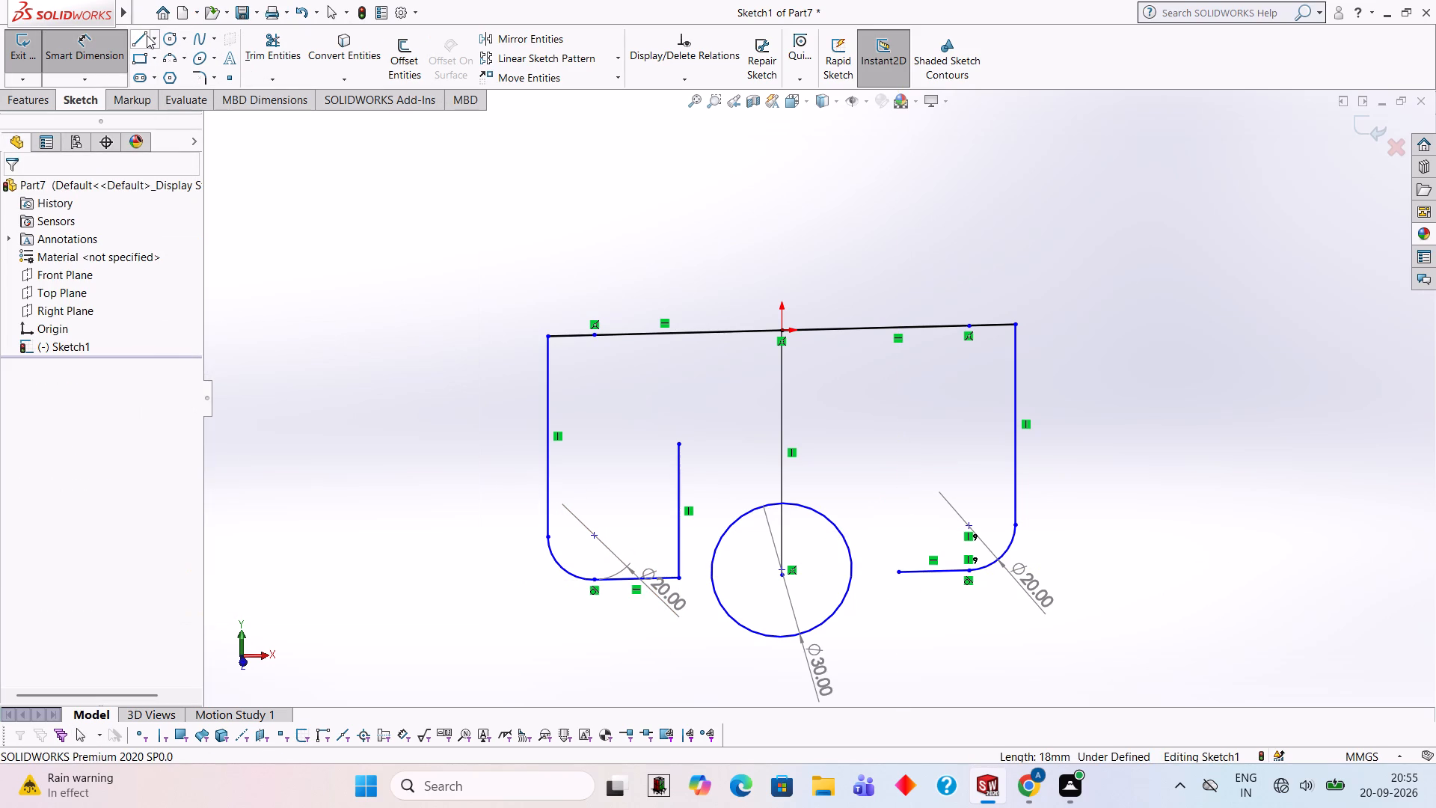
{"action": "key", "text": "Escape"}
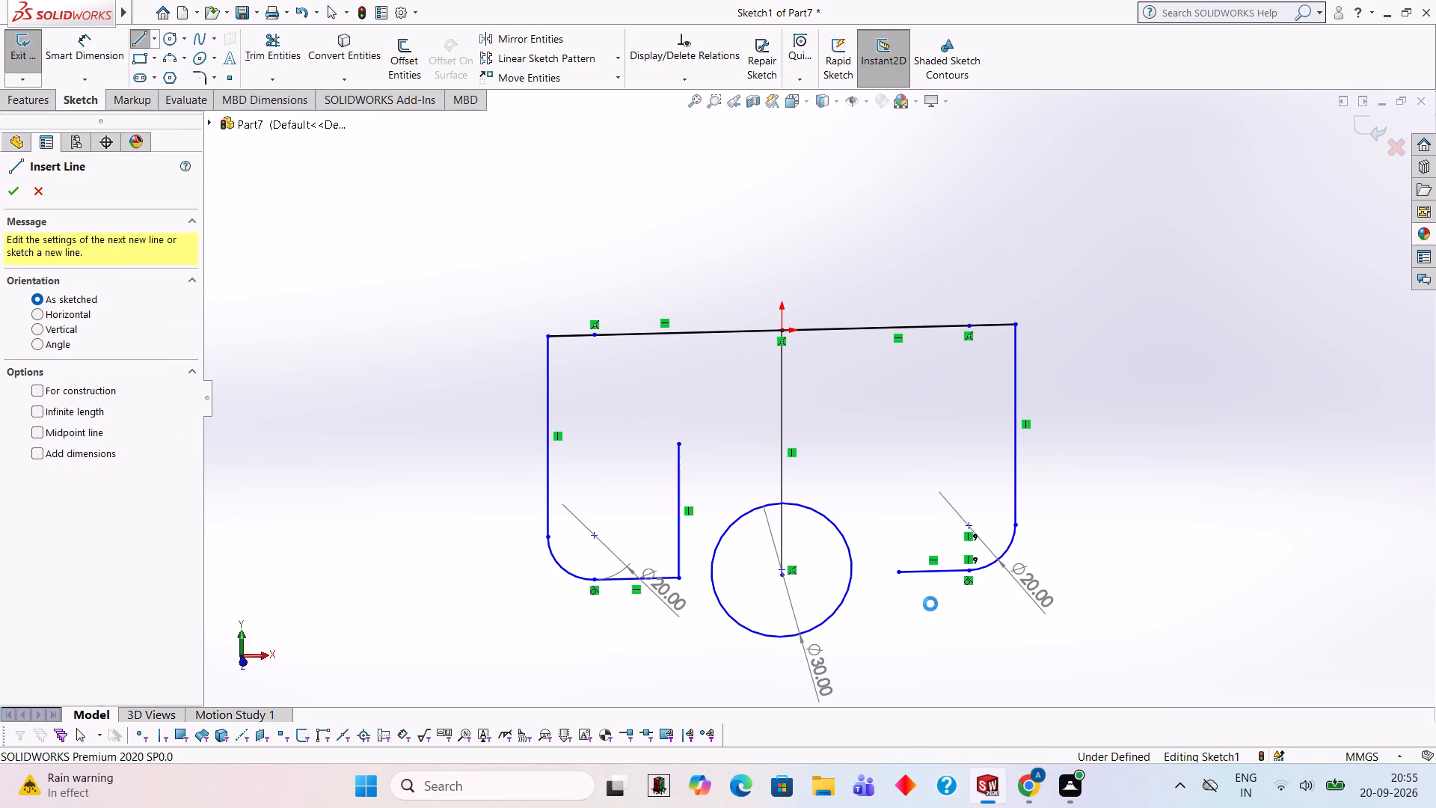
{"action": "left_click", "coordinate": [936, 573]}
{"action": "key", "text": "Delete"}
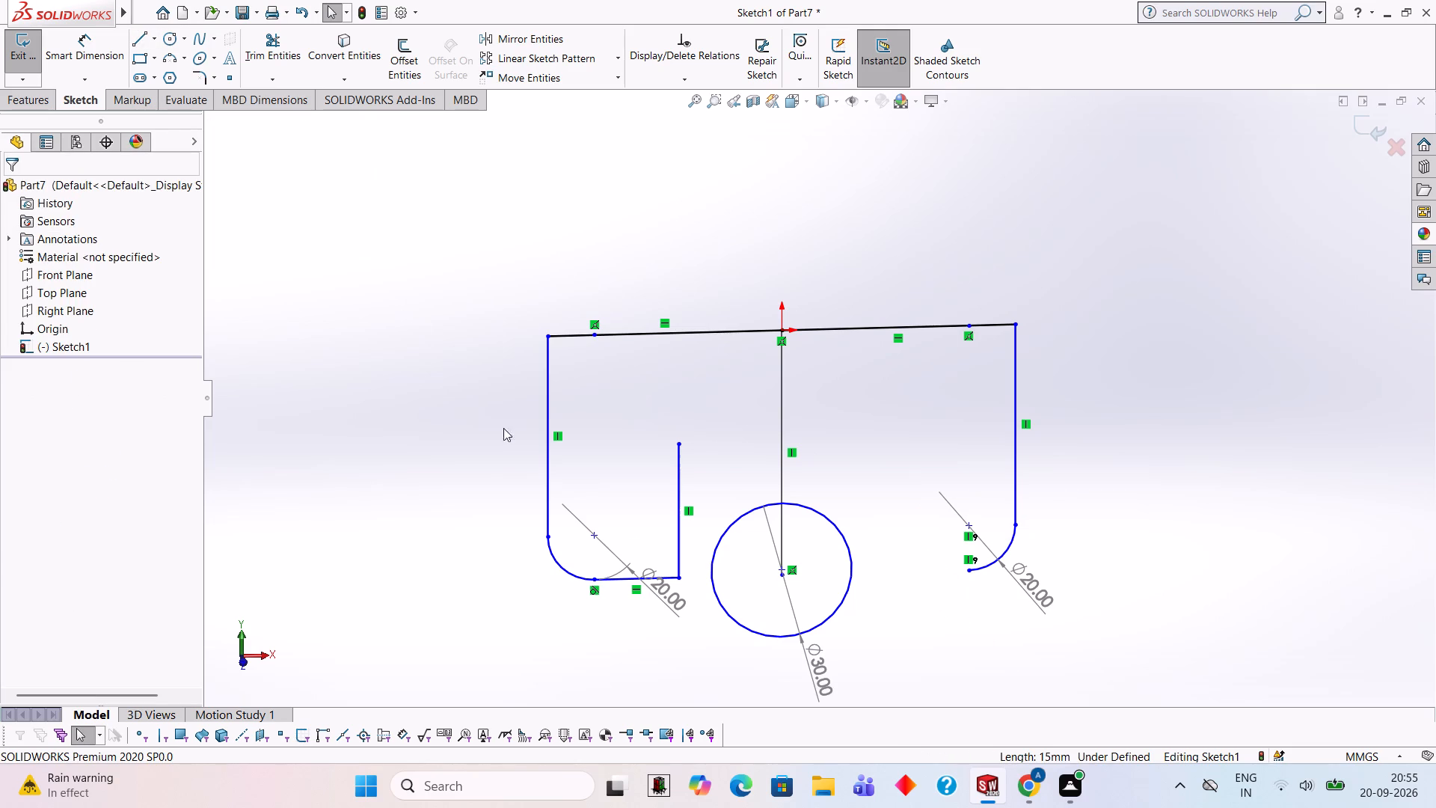
Sketch an 18 mm horizontal line inward from the right corner arc's lower end.
{"action": "left_click", "coordinate": [147, 32]}
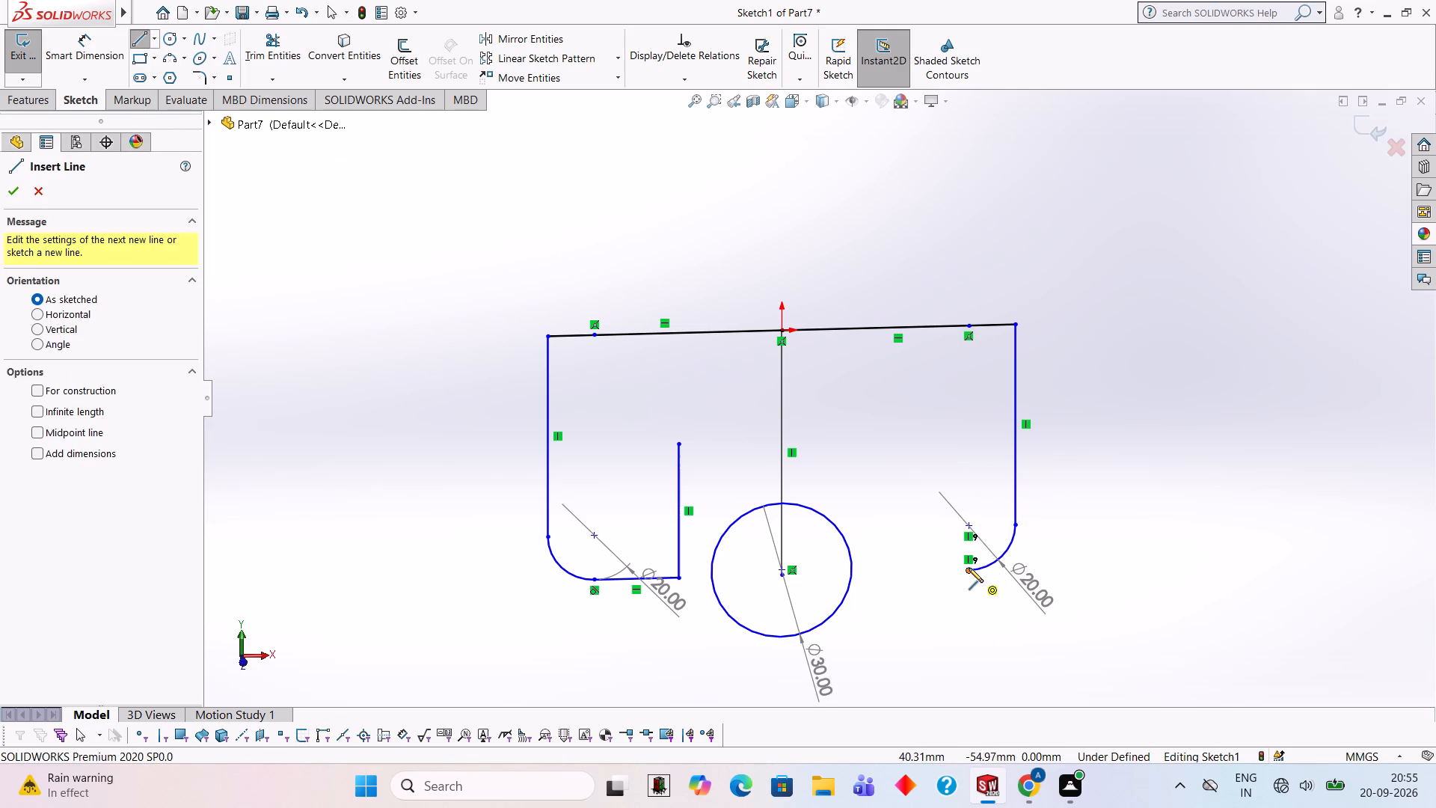
{"action": "left_click", "coordinate": [969, 568]}
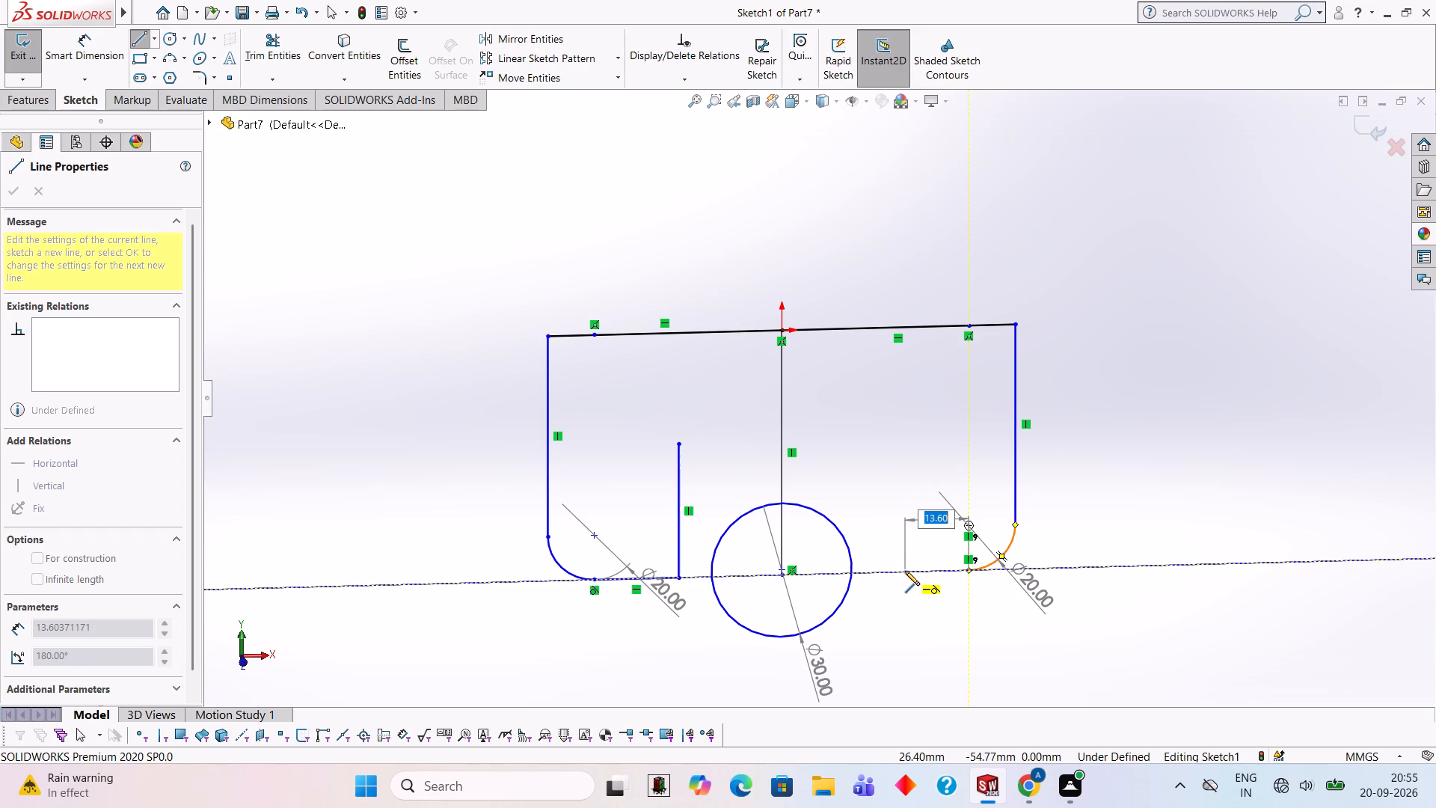
{"action": "type", "text": "18"}
{"action": "key", "text": "Return"}
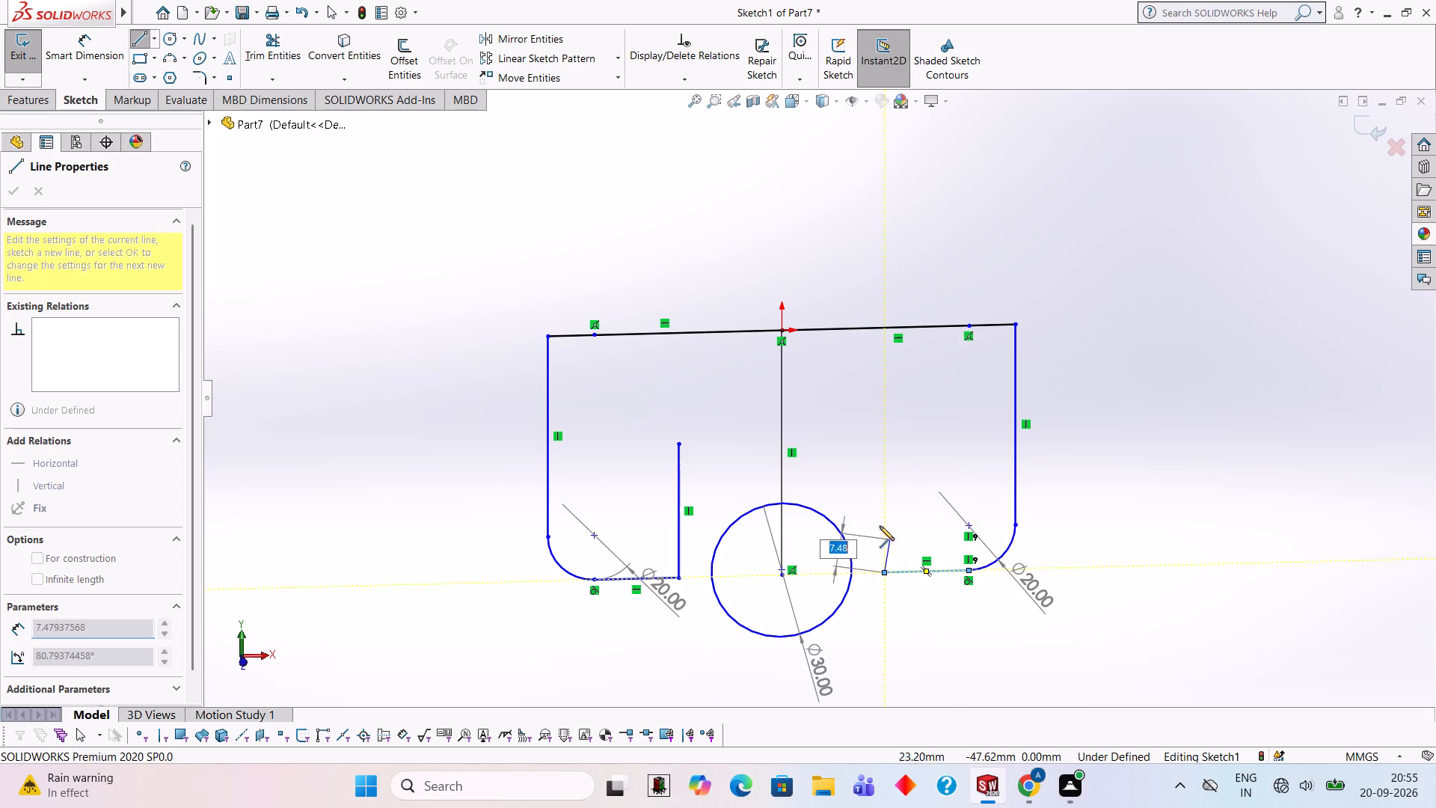
Close the inner recess with a 30 mm vertical line on its right side and a 44 mm horizontal line across its top.
{"action": "left_click", "coordinate": [883, 437]}
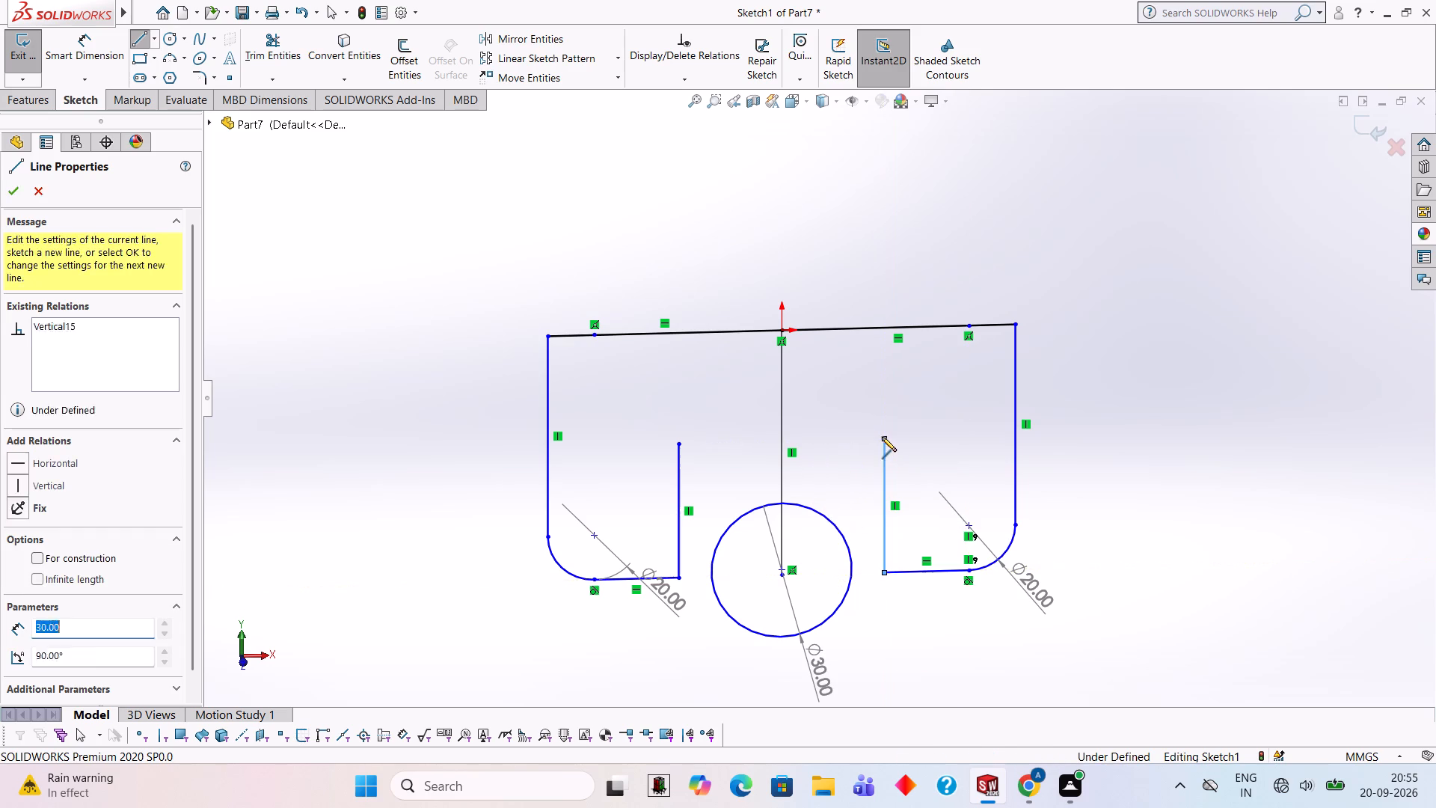
{"action": "left_click", "coordinate": [680, 441]}
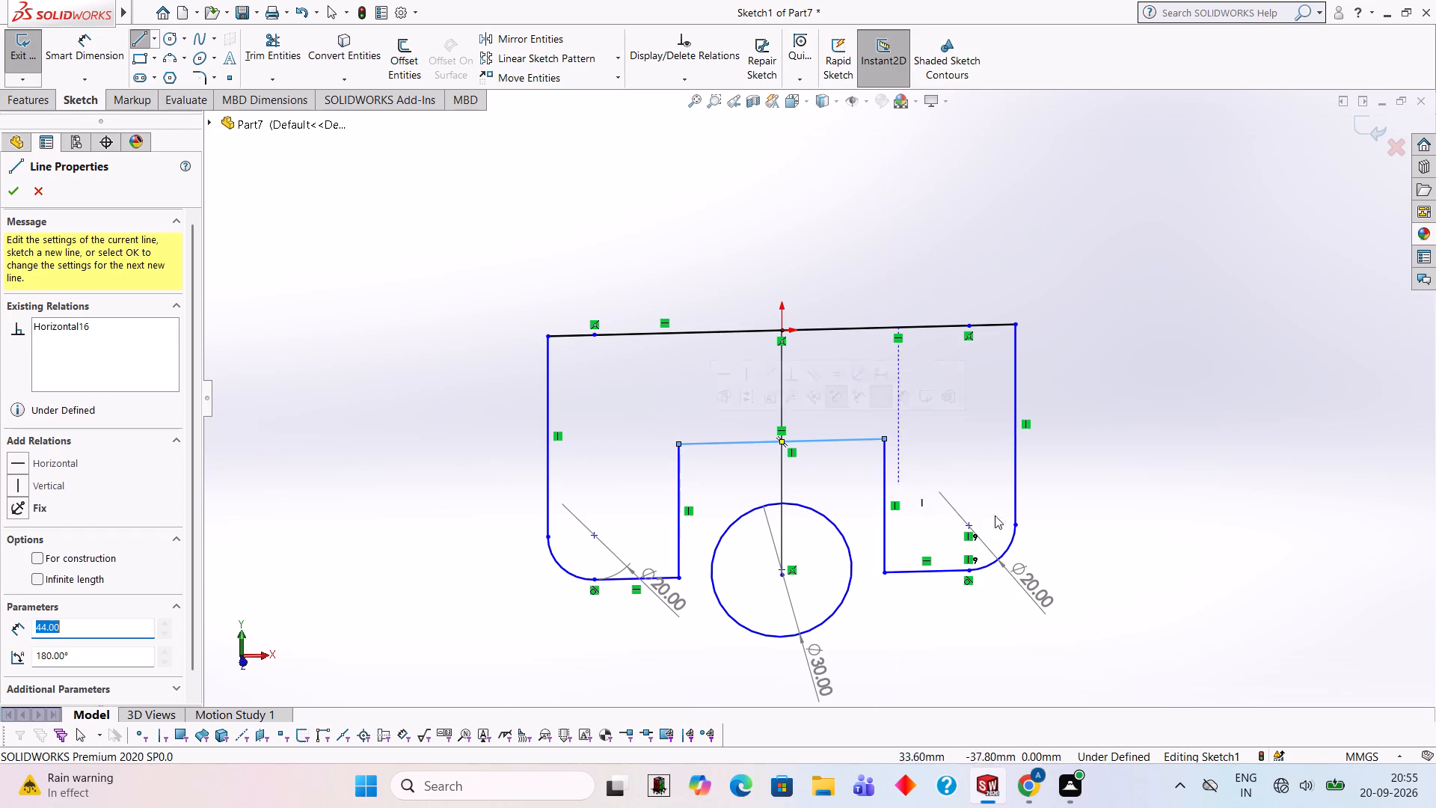
{"action": "key", "text": "Escape"}
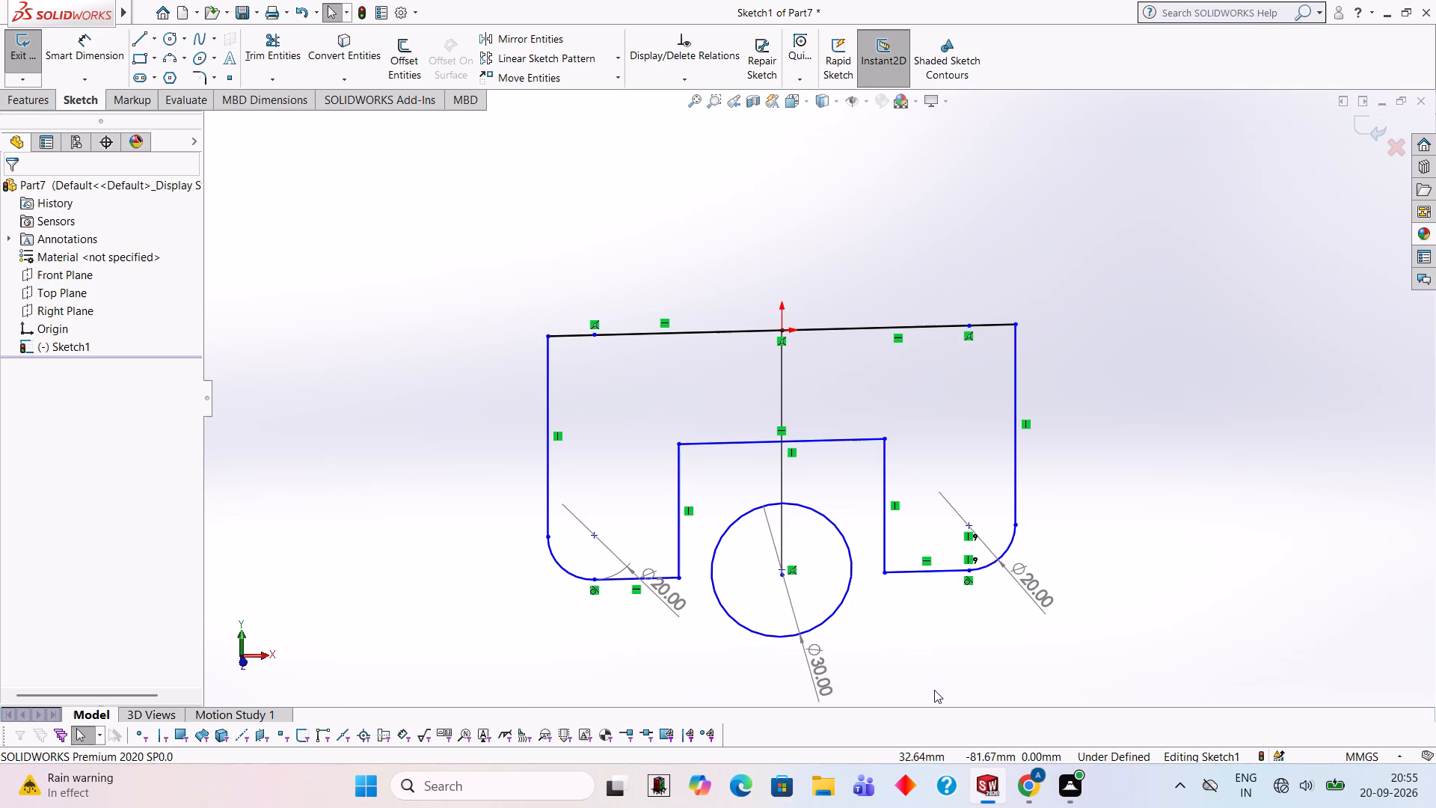
Delete the central 30 mm circle and the vertical line running down from the origin.
{"action": "left_click", "coordinate": [816, 514]}
{"action": "key", "text": "Delete"}
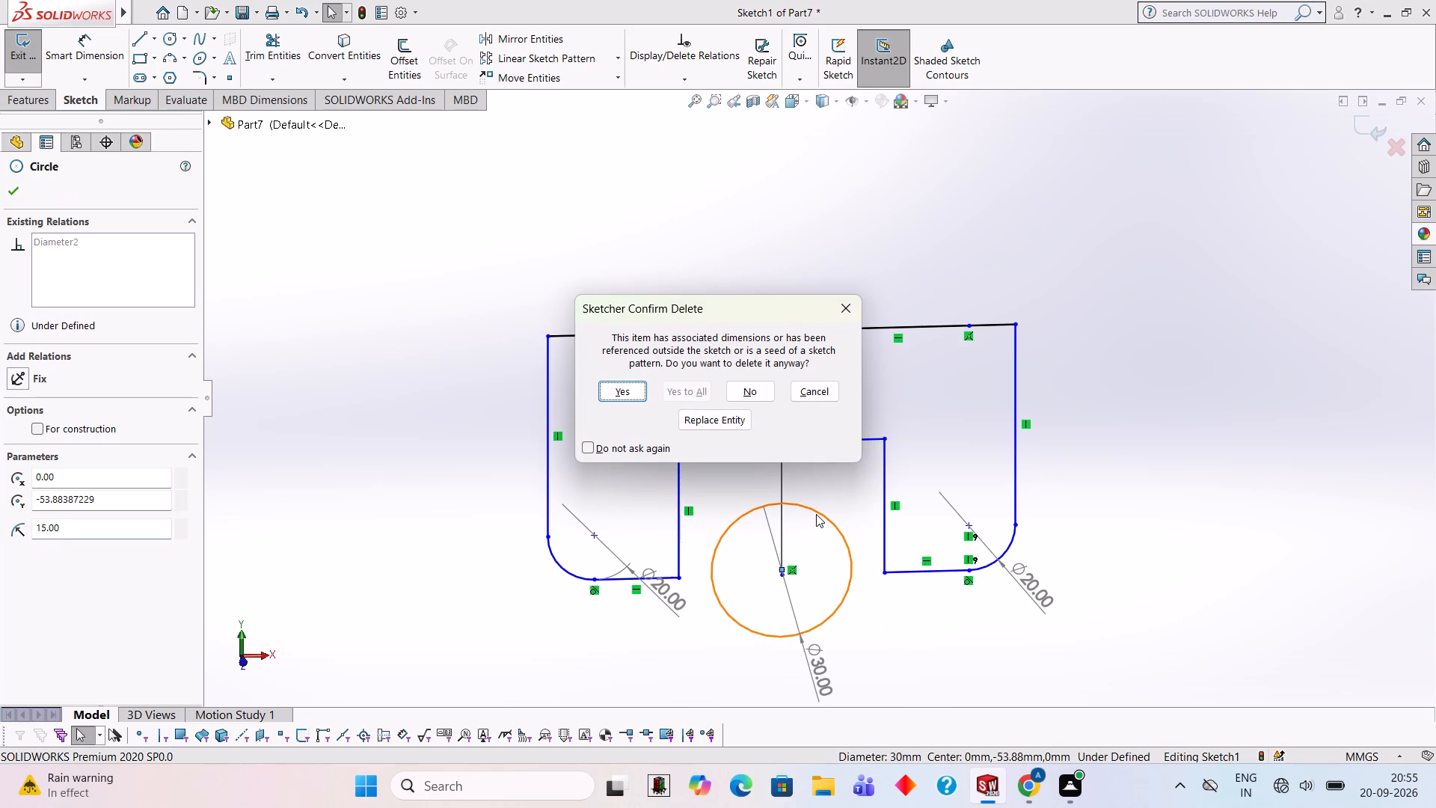
{"action": "left_click", "coordinate": [619, 388]}
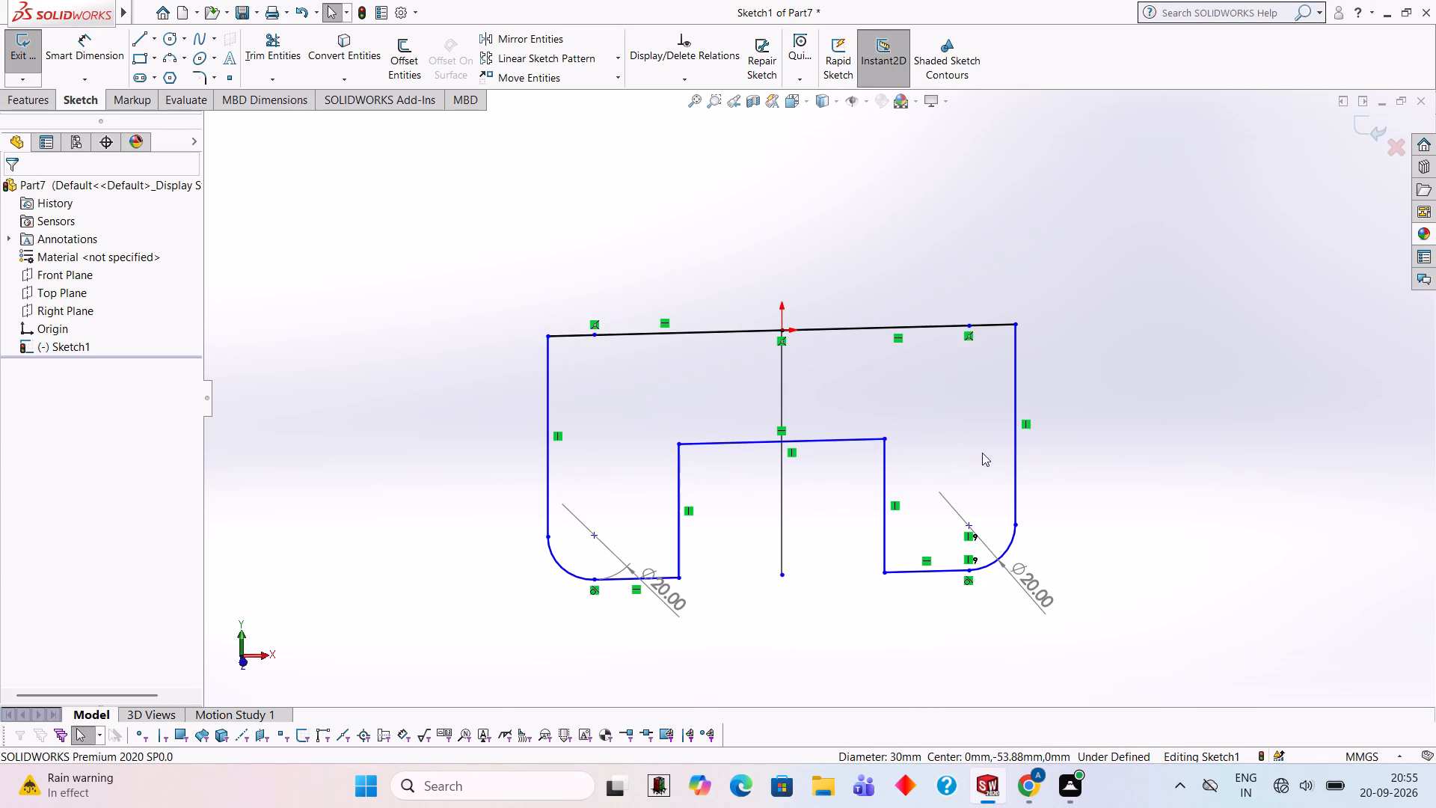
{"action": "left_click", "coordinate": [778, 514]}
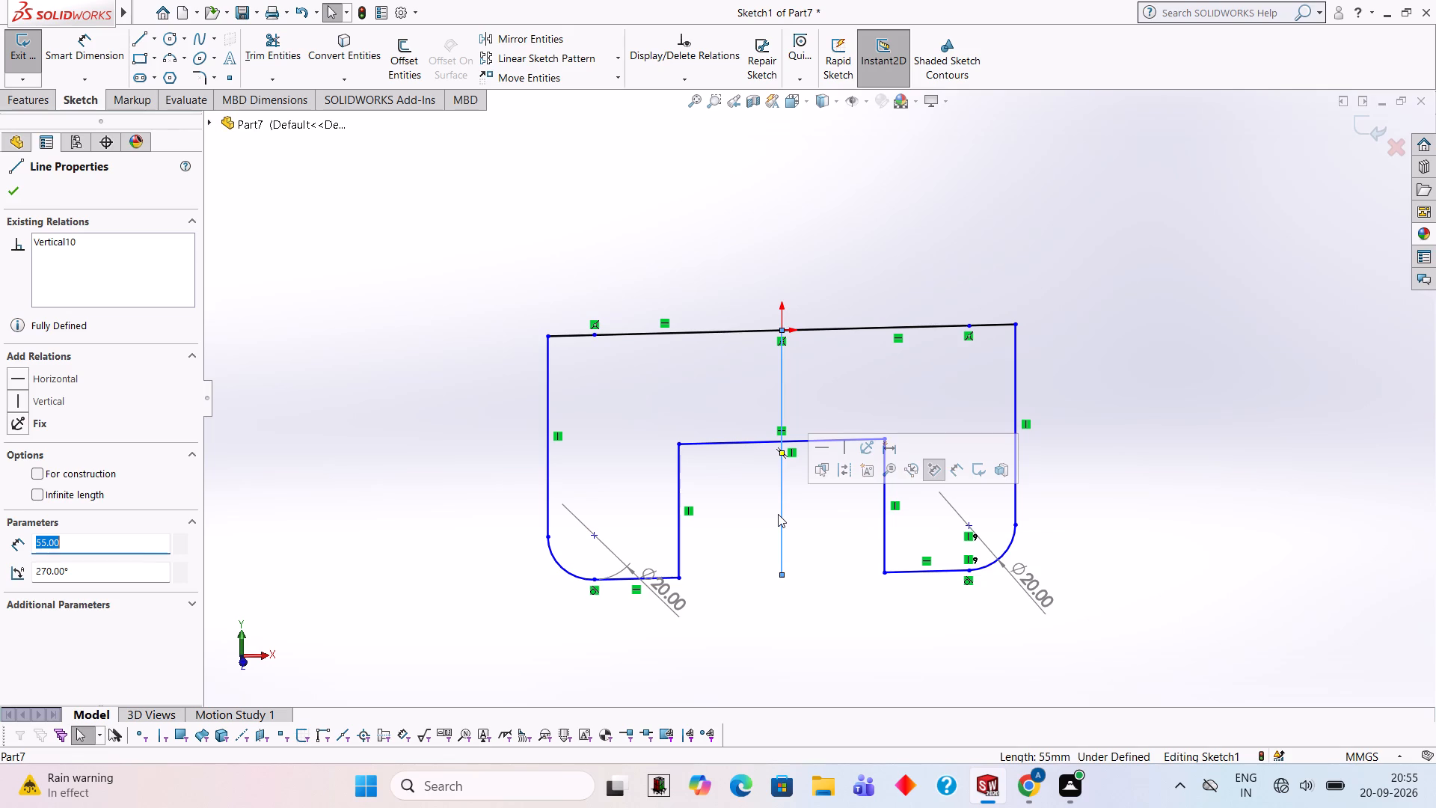
{"action": "key", "text": "Delete"}
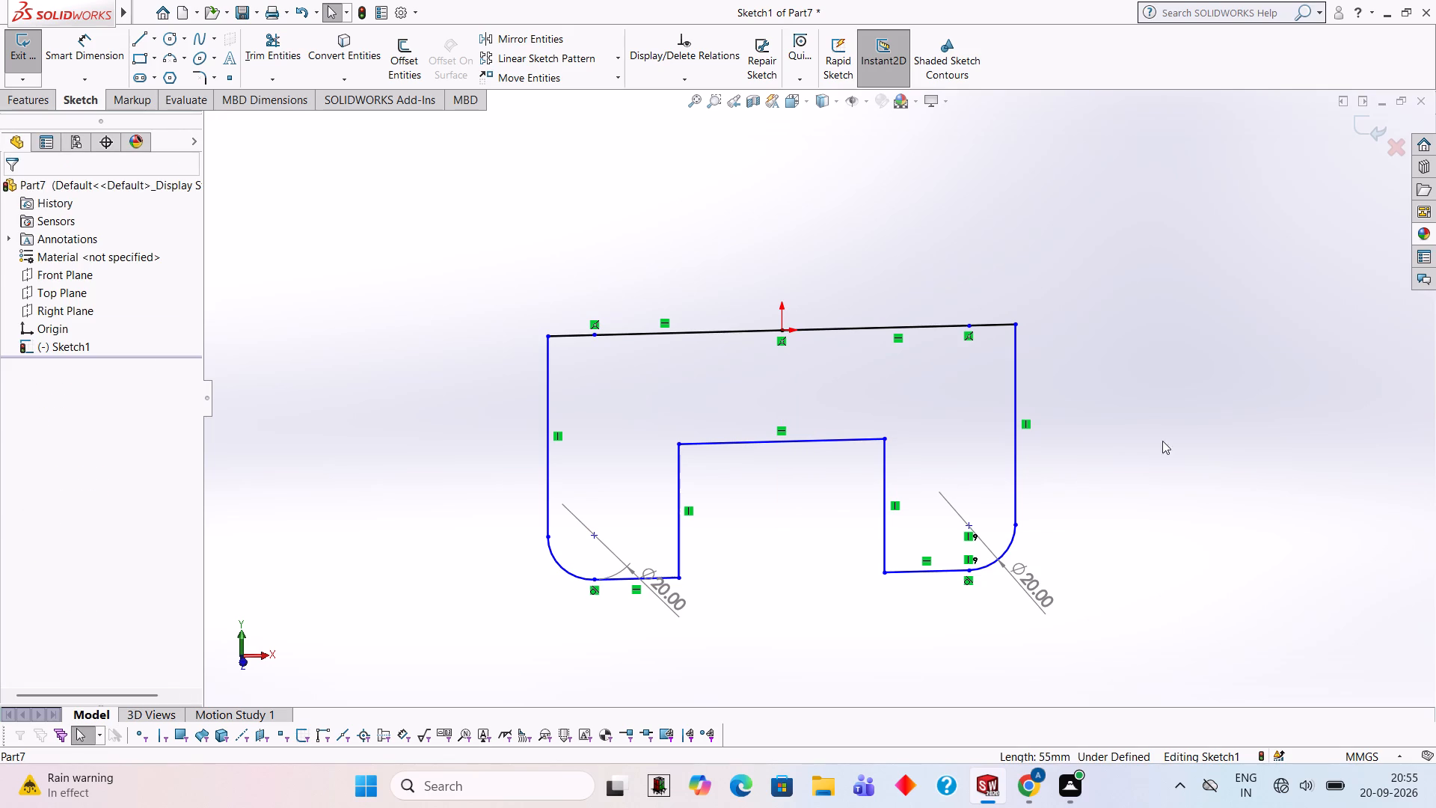
Begin a Boss-Extrude of the closed profile region with a blind depth of 21 mm.
{"action": "middle_click_drag", "start_coordinate": [1150, 498], "coordinate": [1150, 500]}
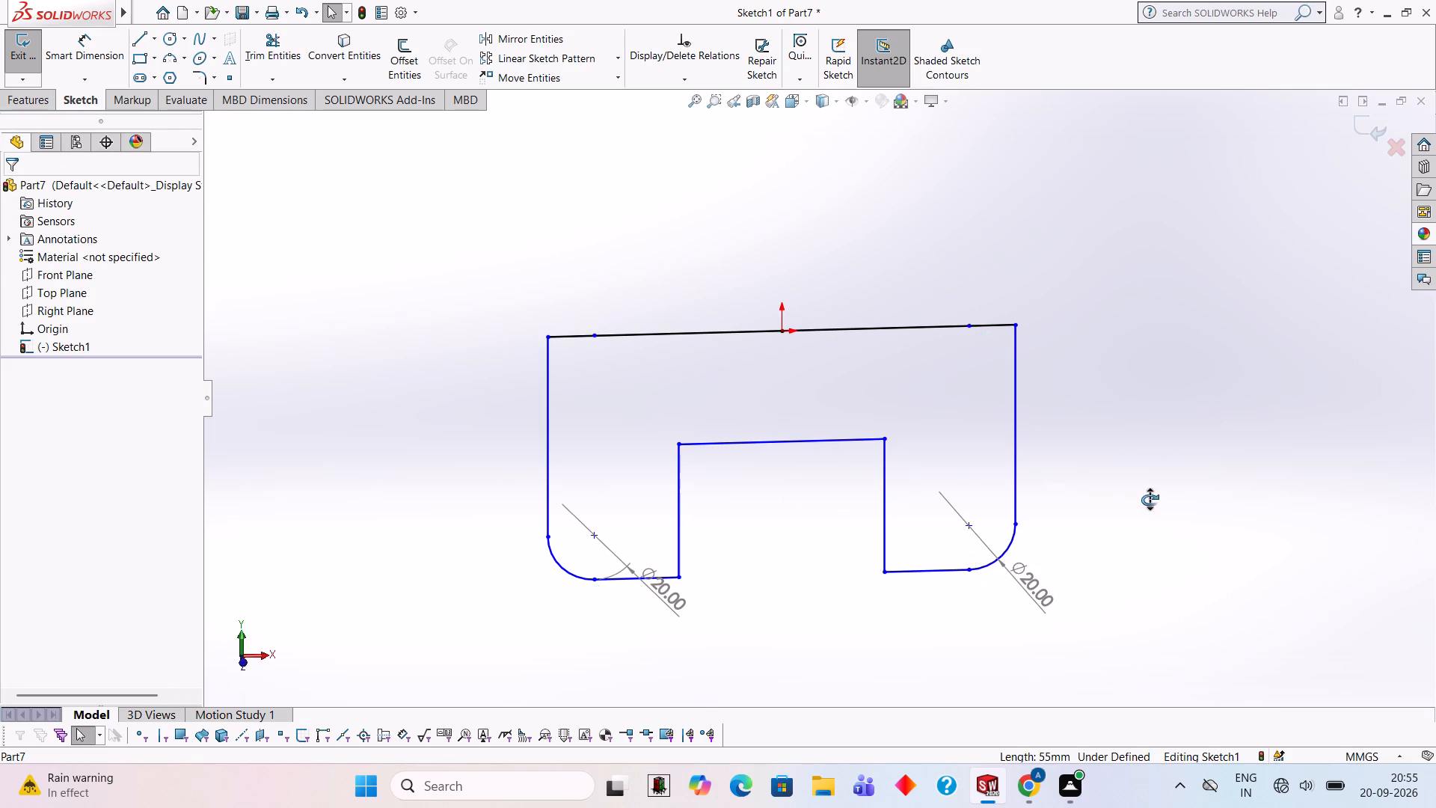
{"action": "middle_click_drag", "start_coordinate": [1150, 500], "coordinate": [1150, 487]}
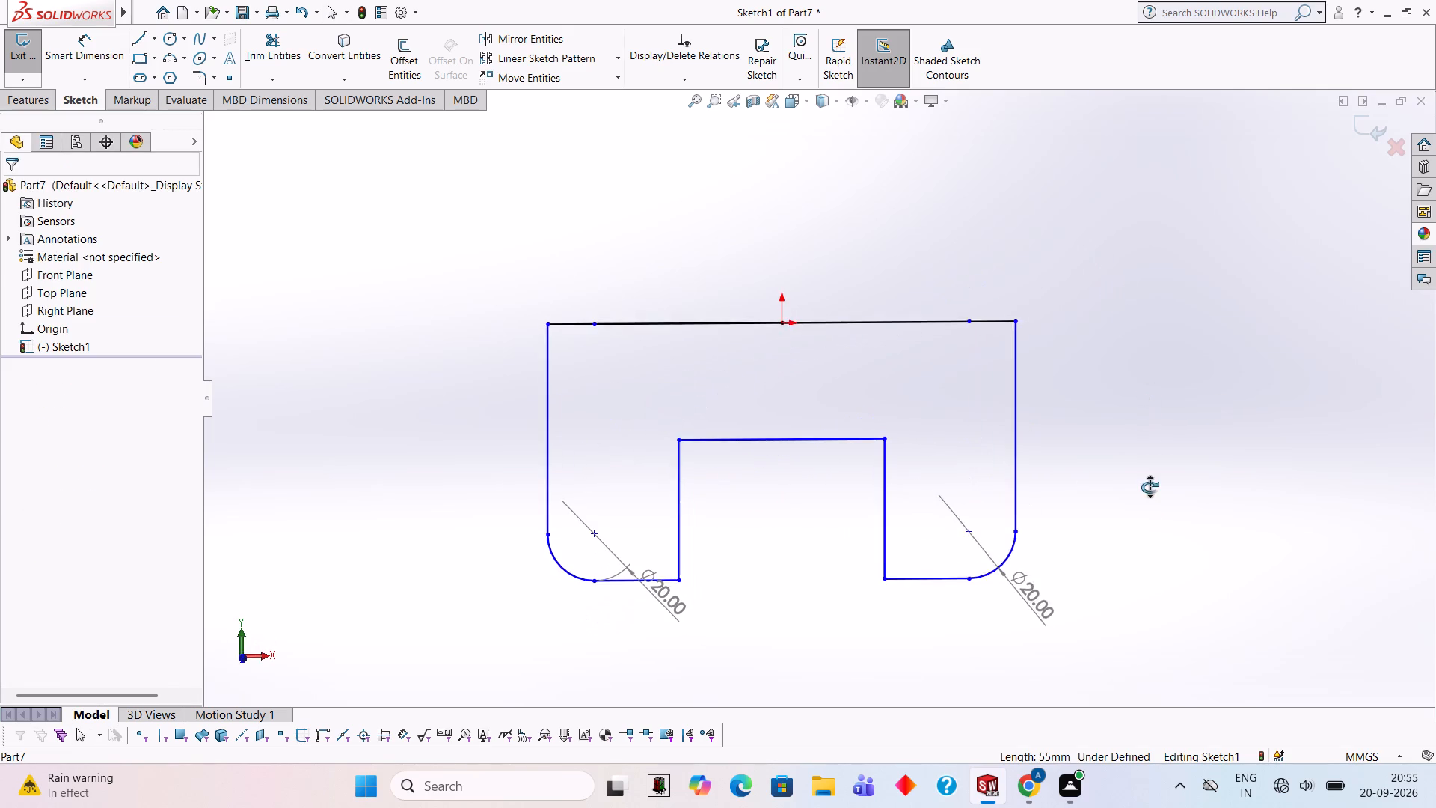
{"action": "middle_click_drag", "start_coordinate": [1150, 487], "coordinate": [1152, 513]}
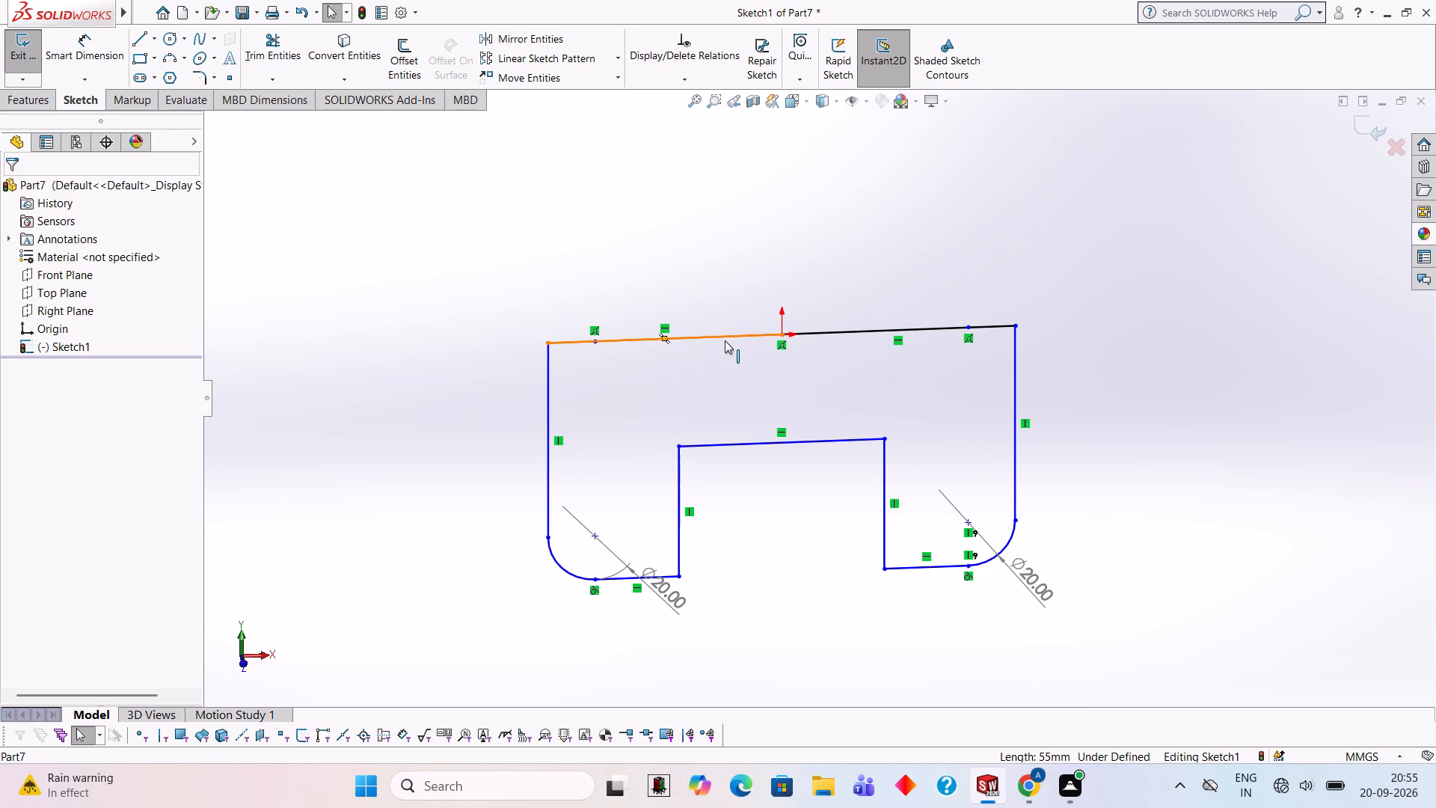
{"action": "left_click", "coordinate": [34, 102]}
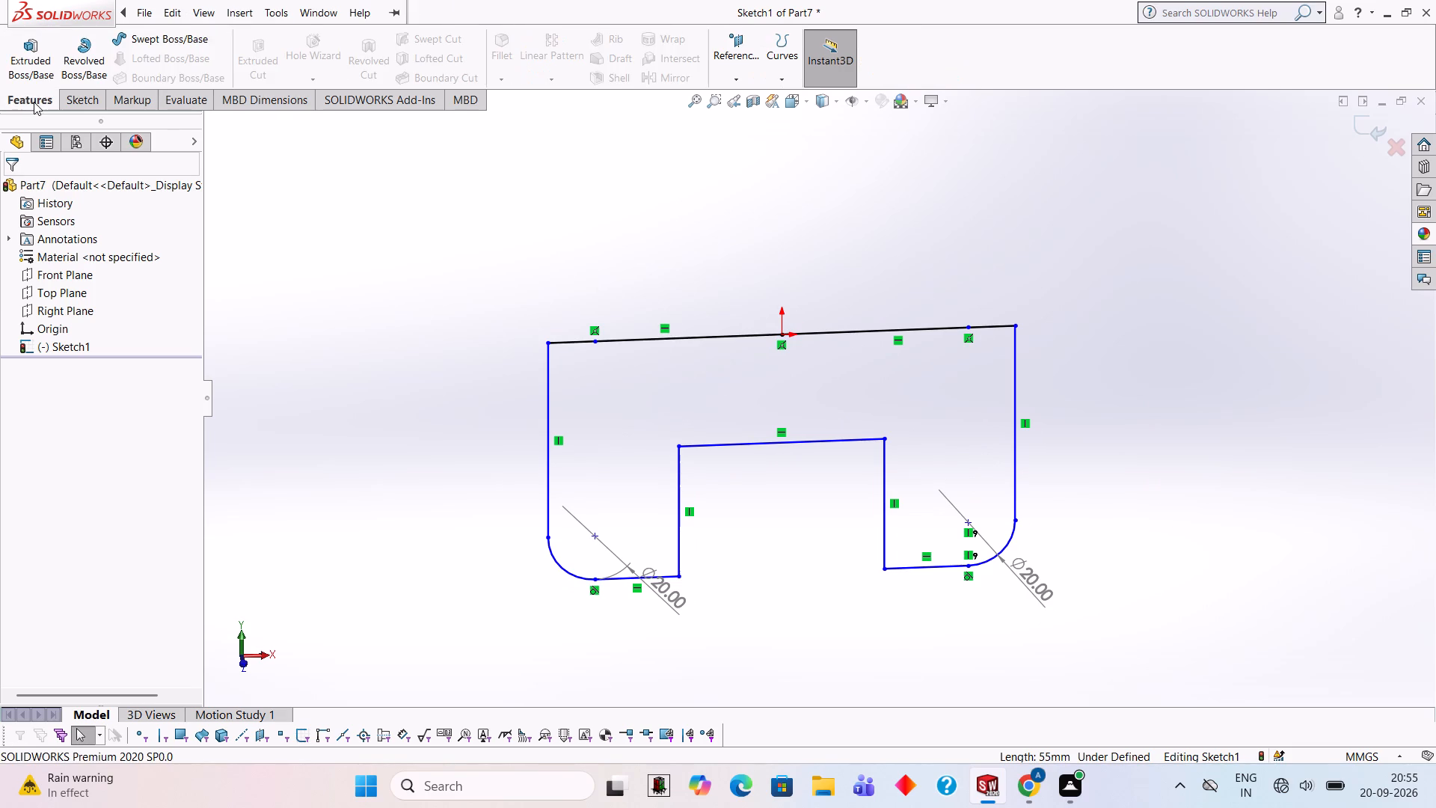
{"action": "left_click", "coordinate": [33, 62]}
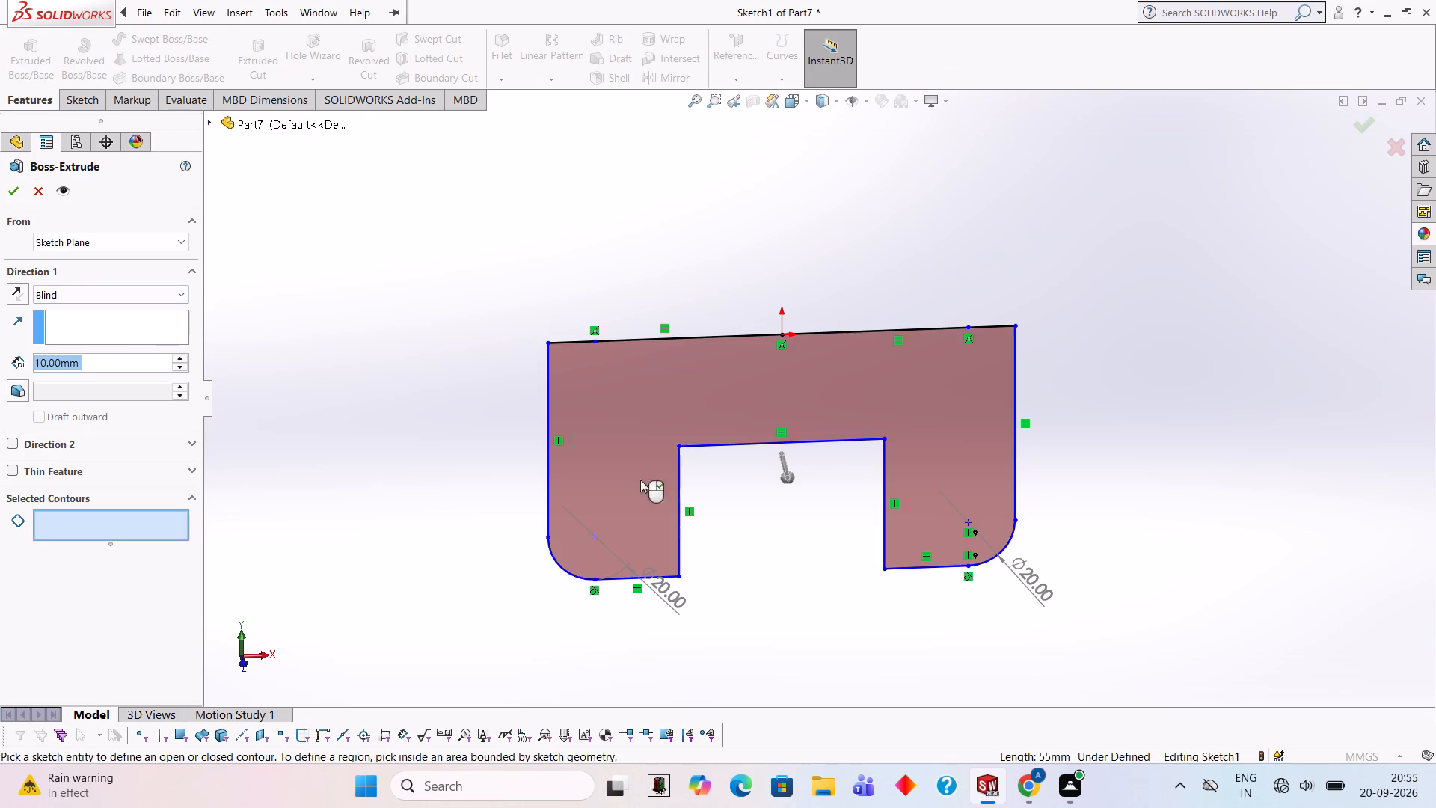
{"action": "left_click", "coordinate": [641, 455]}
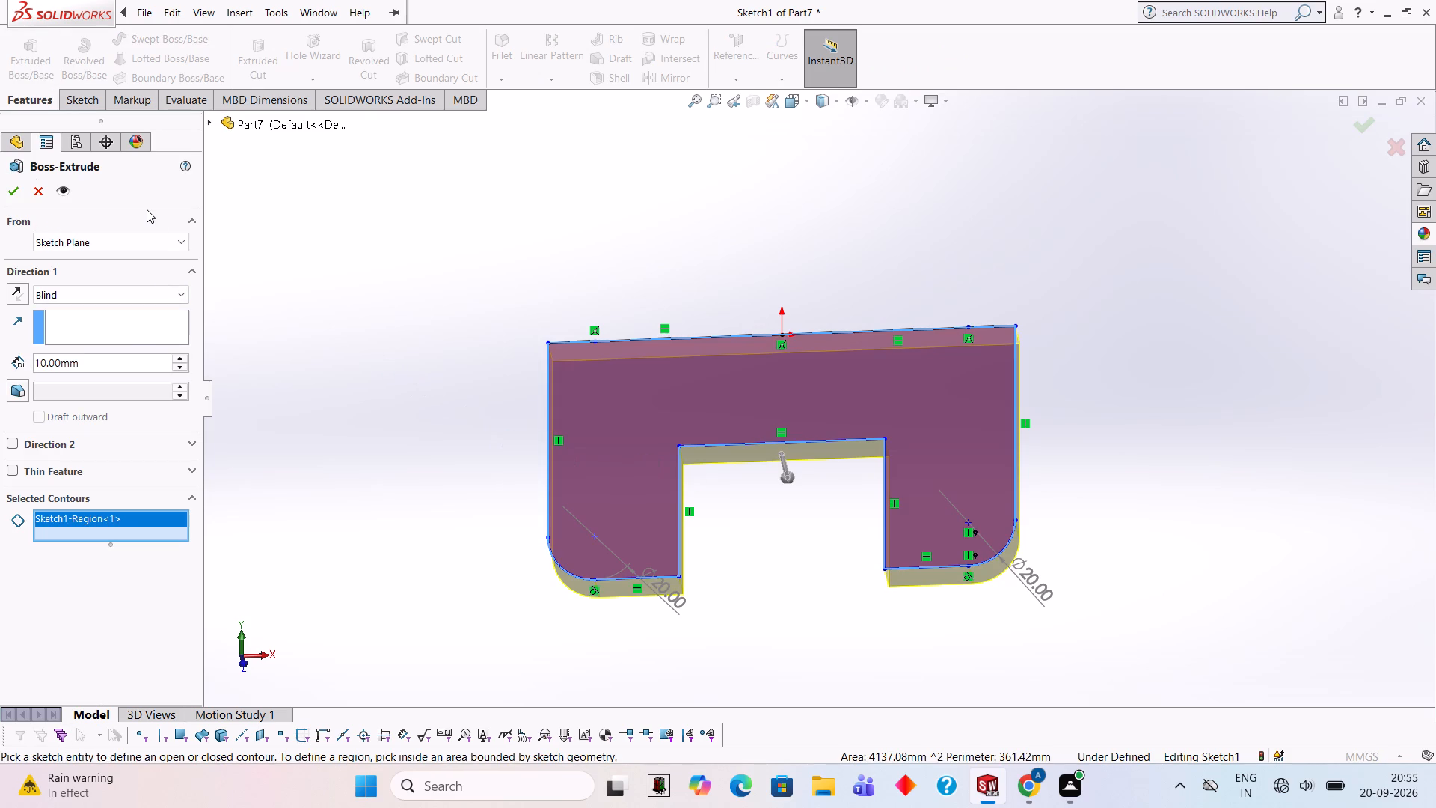
{"action": "left_click", "coordinate": [131, 361]}
{"action": "key", "text": "BackSpace"}
{"action": "key", "text": "BackSpace"}
{"action": "key", "text": "BackSpace"}
{"action": "key", "text": "BackSpace"}
{"action": "key", "text": "BackSpace"}
{"action": "key", "text": "BackSpace"}
{"action": "key", "text": "BackSpace"}
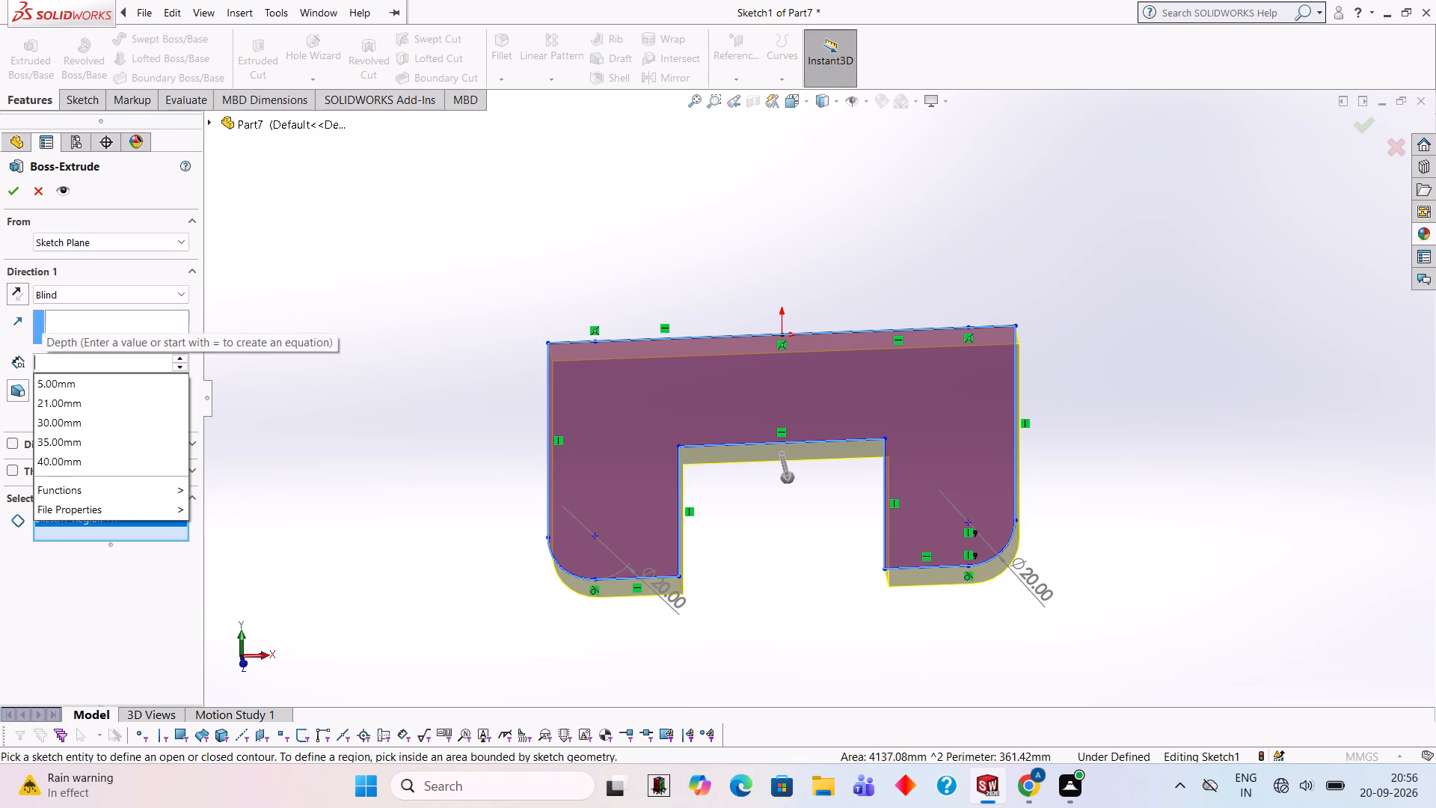
{"action": "type", "text": "21"}
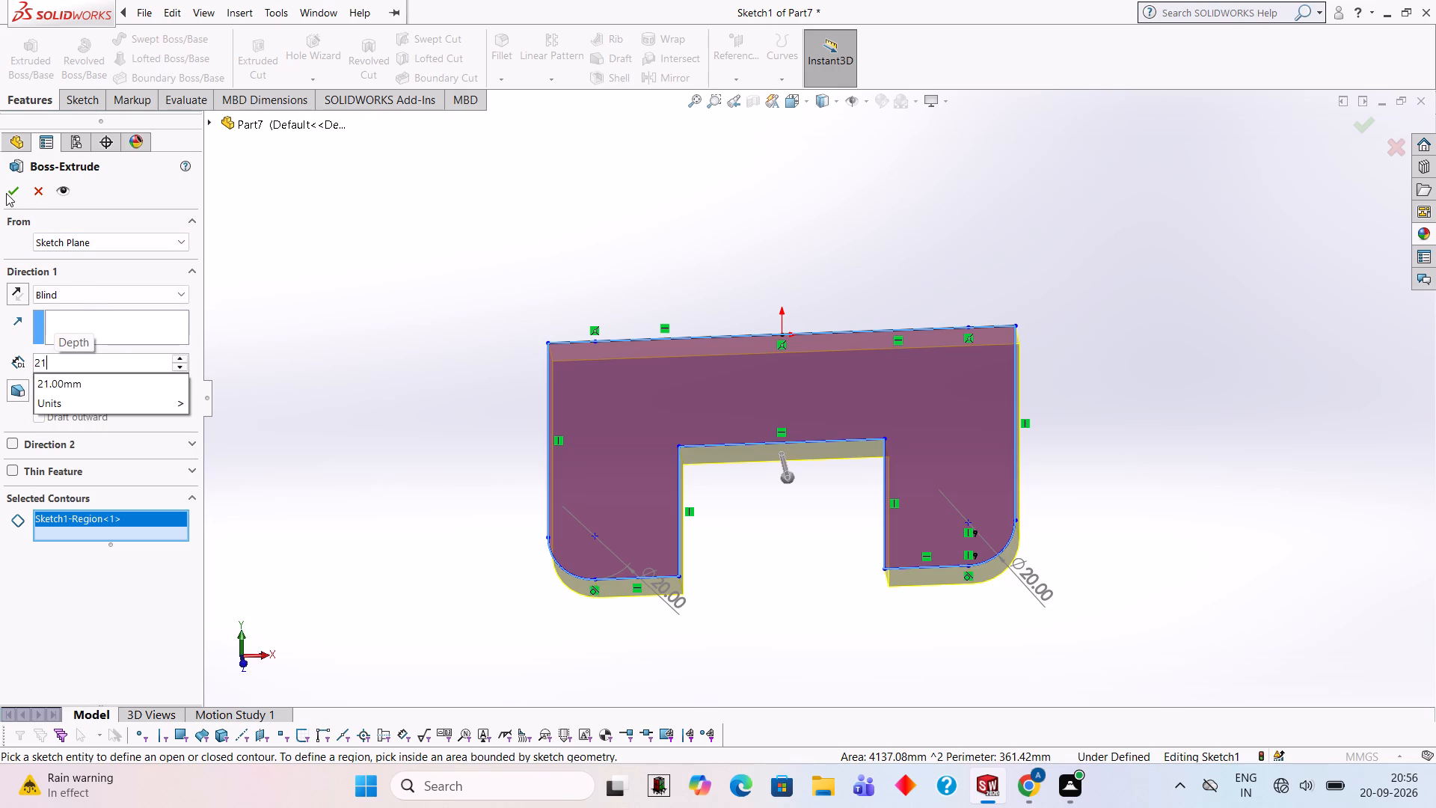
{"action": "left_click", "coordinate": [6, 193]}
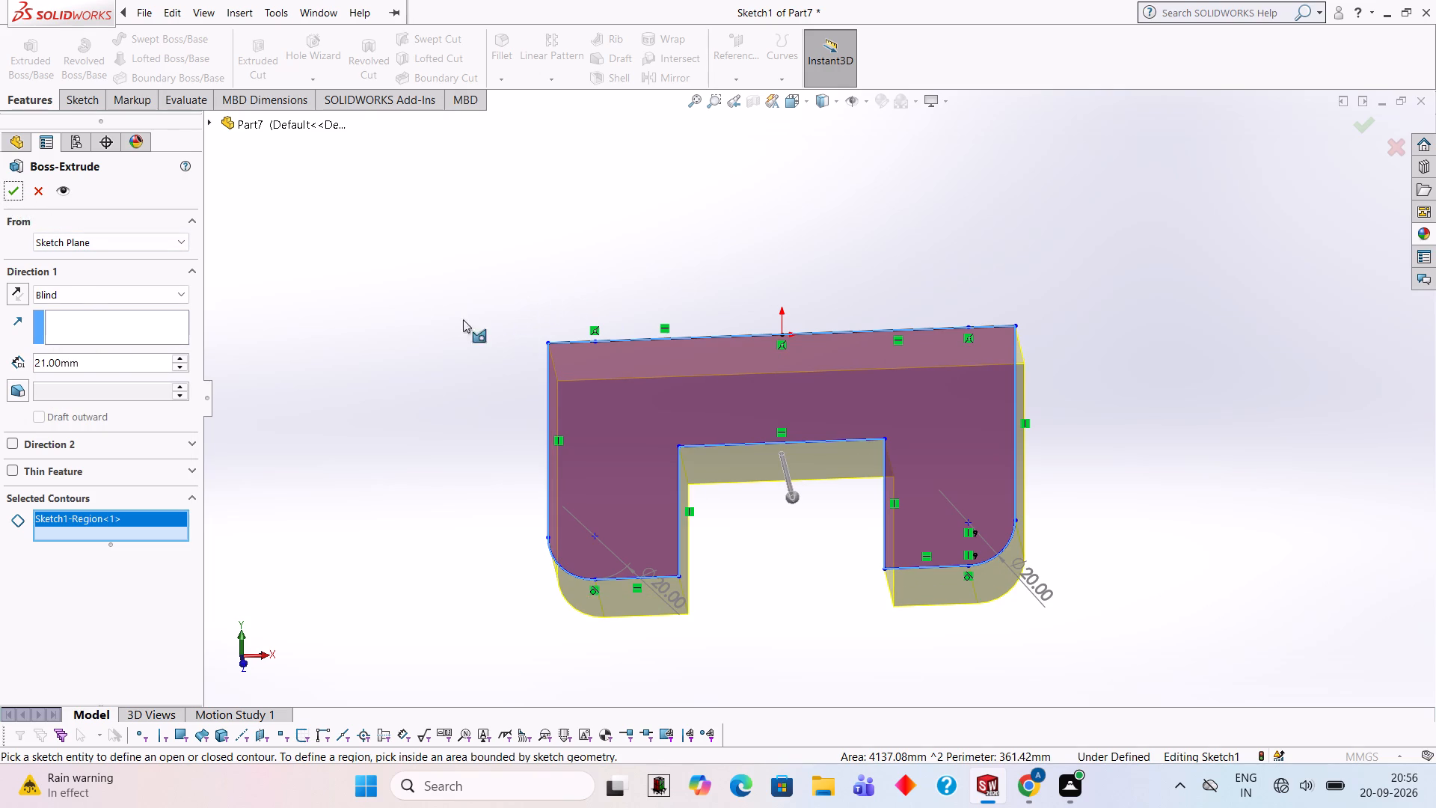
Set the blind depth of the profile's extrusion to 10 mm and complete the feature.
{"action": "left_click", "coordinate": [90, 366]}
{"action": "key", "text": "BackSpace"}
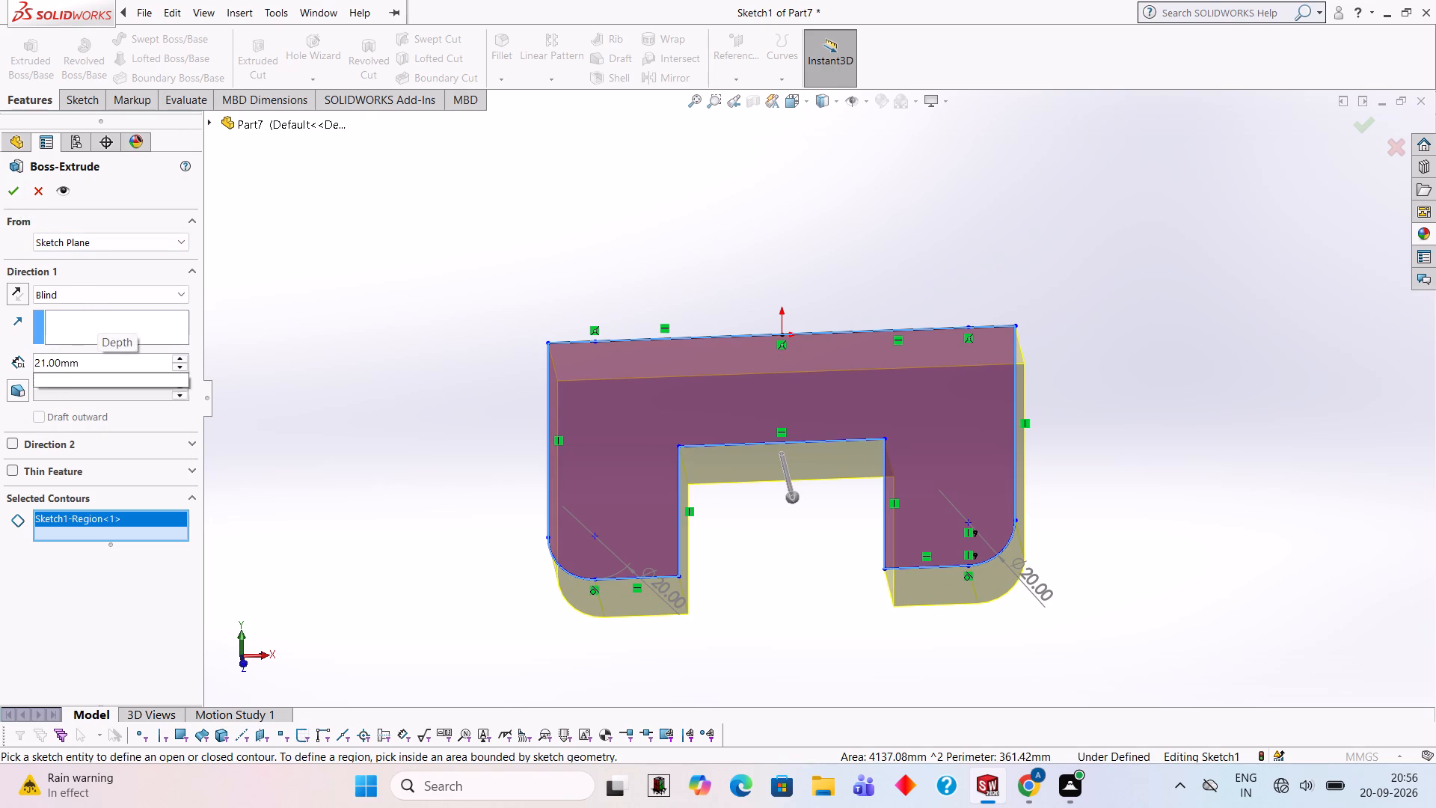
{"action": "key", "text": "BackSpace"}
{"action": "key", "text": "BackSpace"}
{"action": "key", "text": "BackSpace"}
{"action": "key", "text": "BackSpace"}
{"action": "key", "text": "BackSpace"}
{"action": "key", "text": "BackSpace"}
{"action": "key", "text": "BackSpace"}
{"action": "key", "text": "BackSpace"}
{"action": "type", "text": "10"}
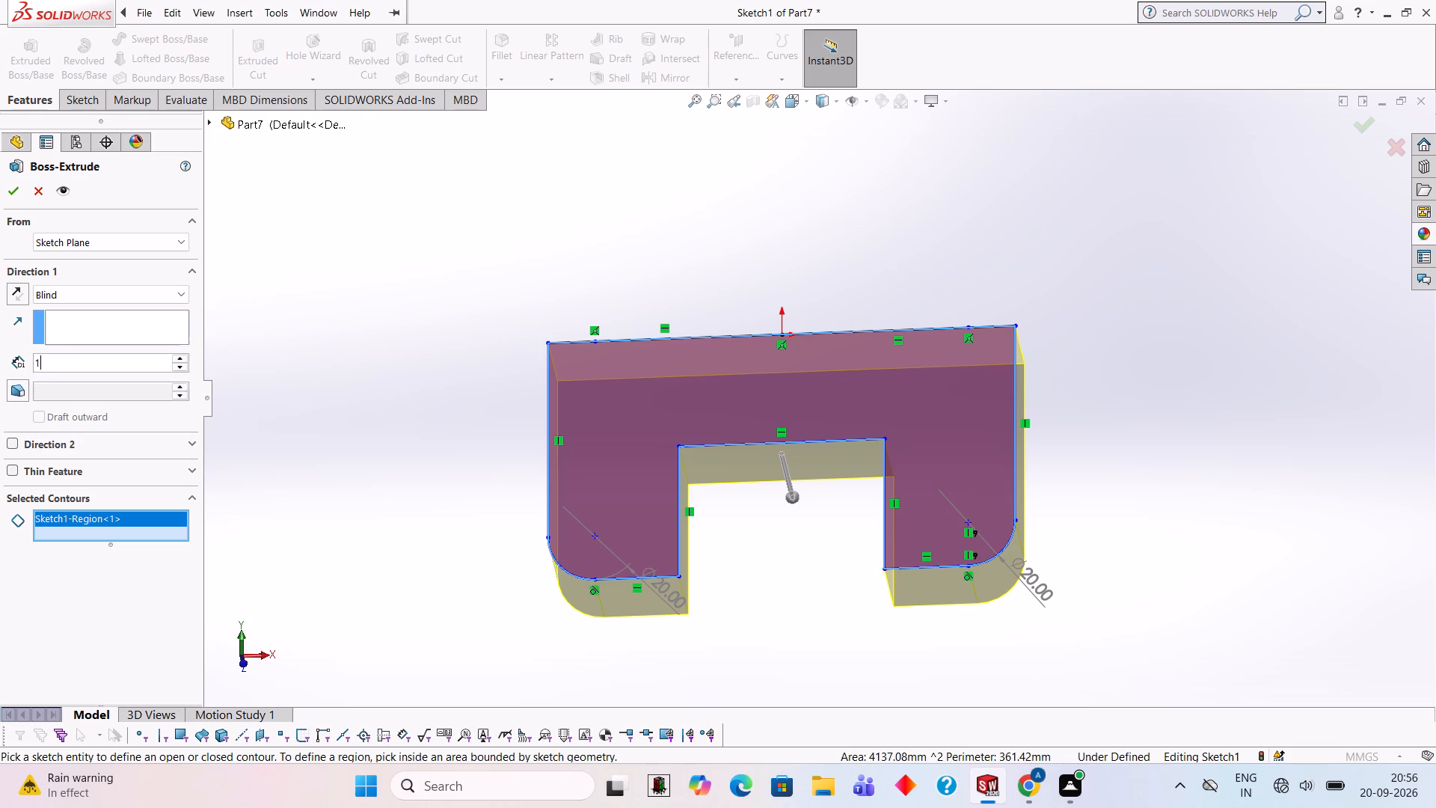
{"action": "key", "text": "Return"}
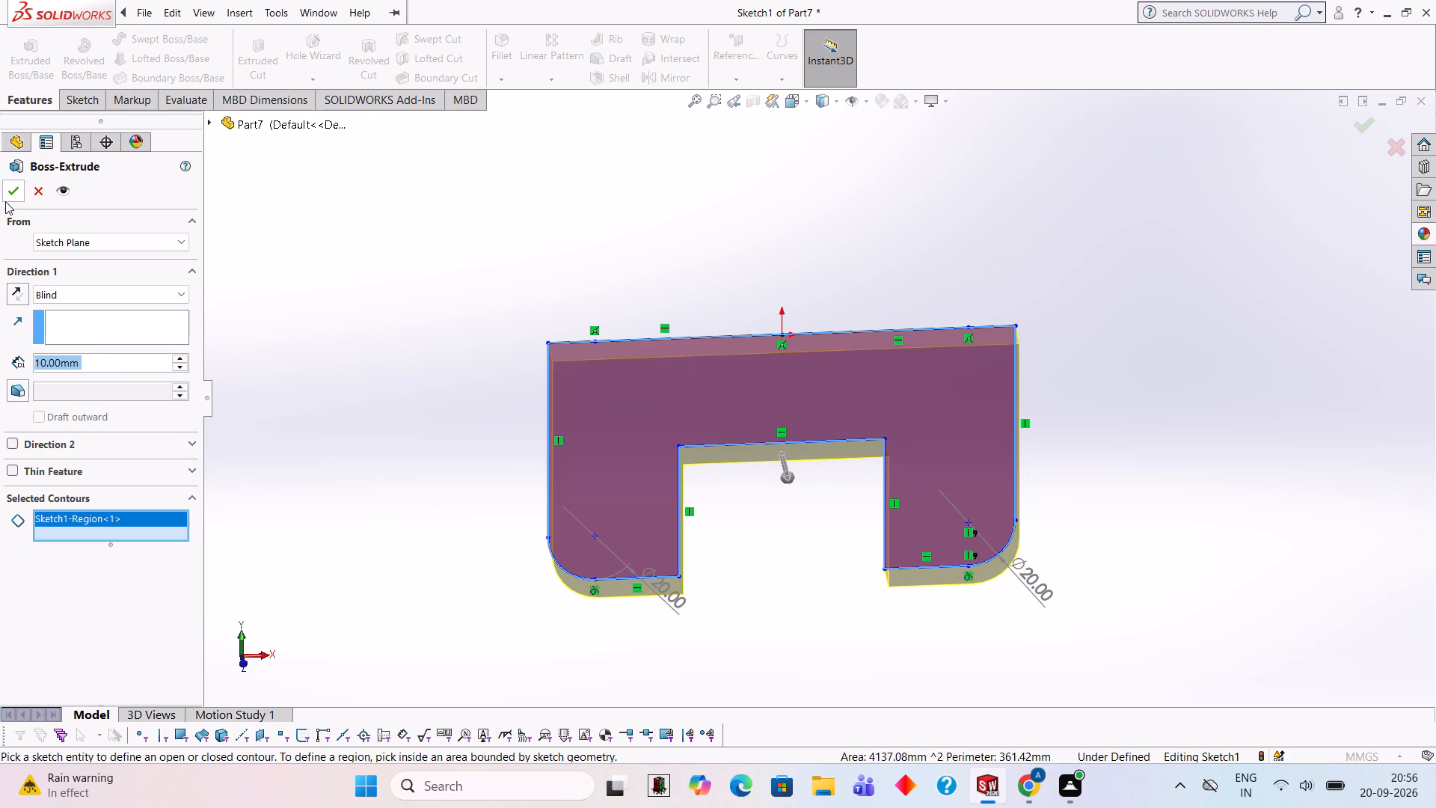
{"action": "left_click", "coordinate": [5, 200]}
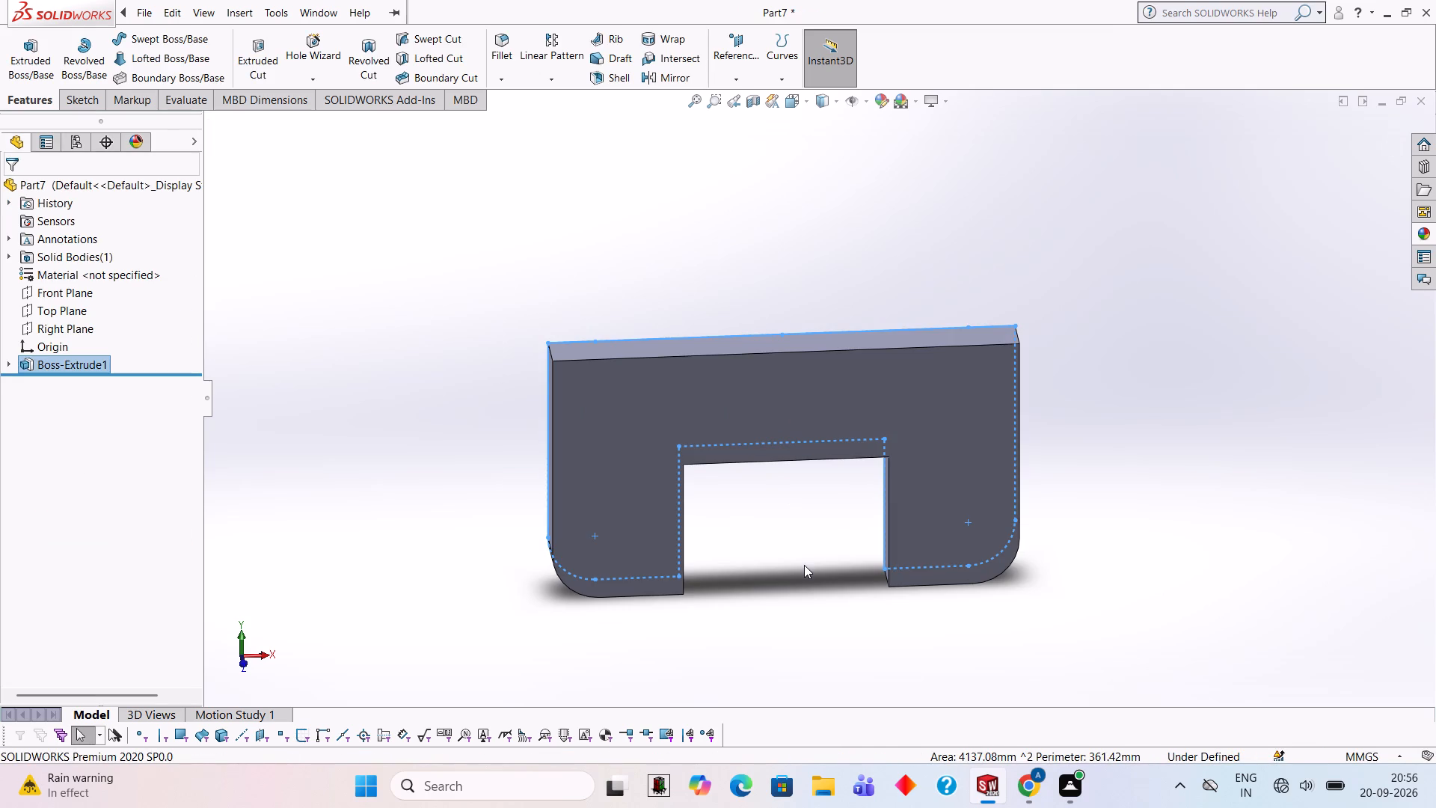
Start a new sketch on the recess's inner face between the two legs, viewed normal to the sketch plane.
{"action": "middle_click_drag", "start_coordinate": [803, 565], "coordinate": [809, 436]}
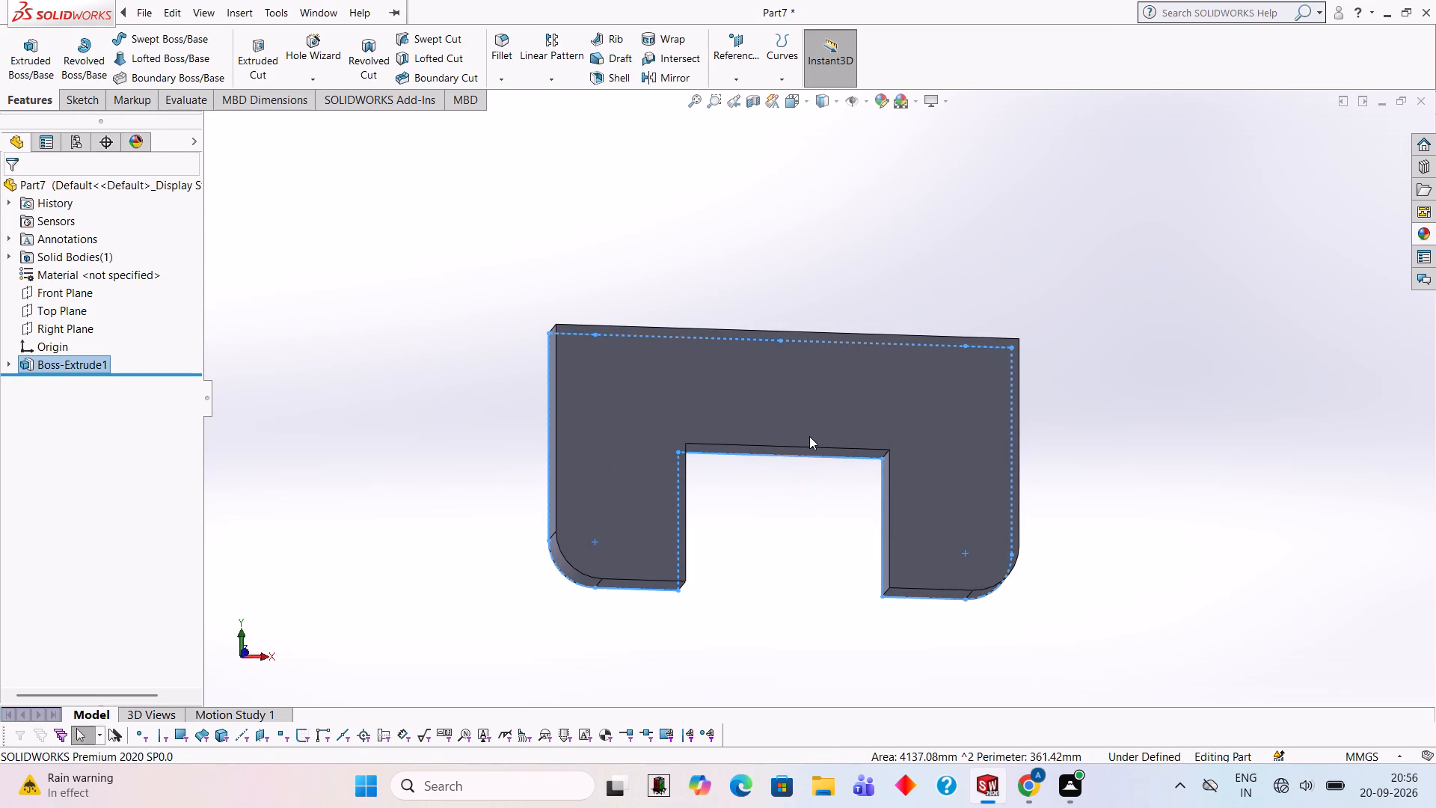
{"action": "middle_click_drag", "start_coordinate": [814, 517], "coordinate": [793, 334]}
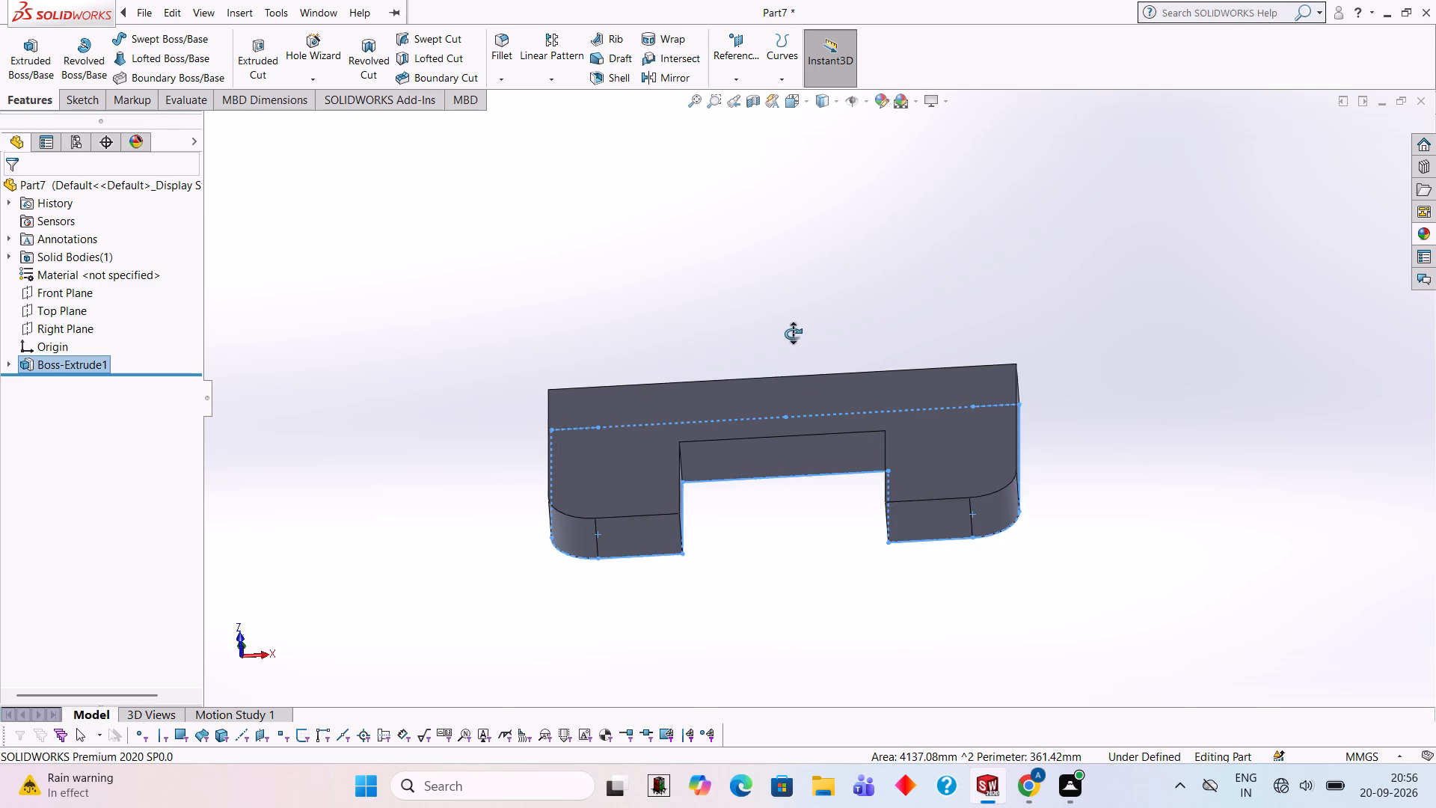
{"action": "middle_click_drag", "start_coordinate": [793, 334], "coordinate": [799, 249]}
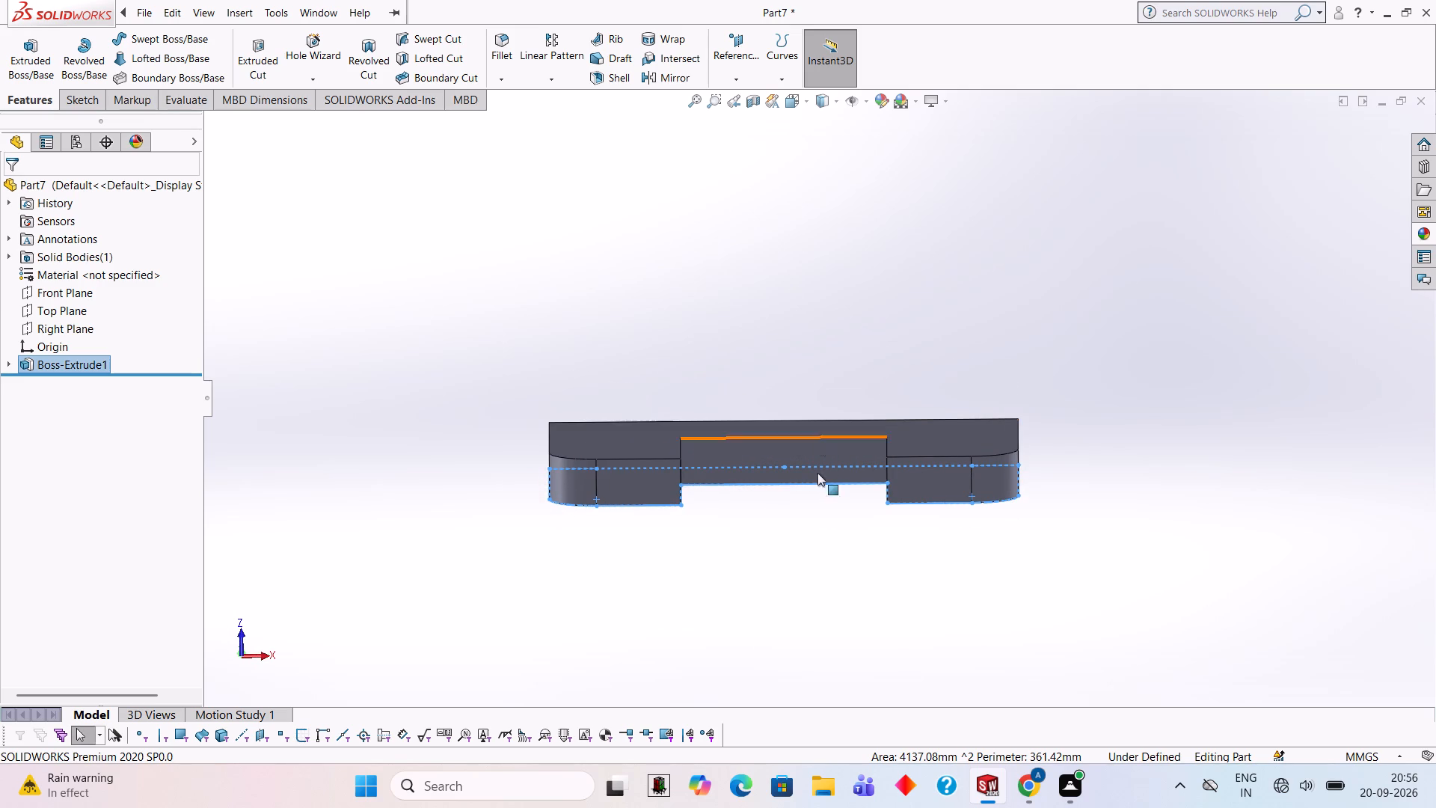
{"action": "middle_click_drag", "start_coordinate": [799, 554], "coordinate": [843, 467]}
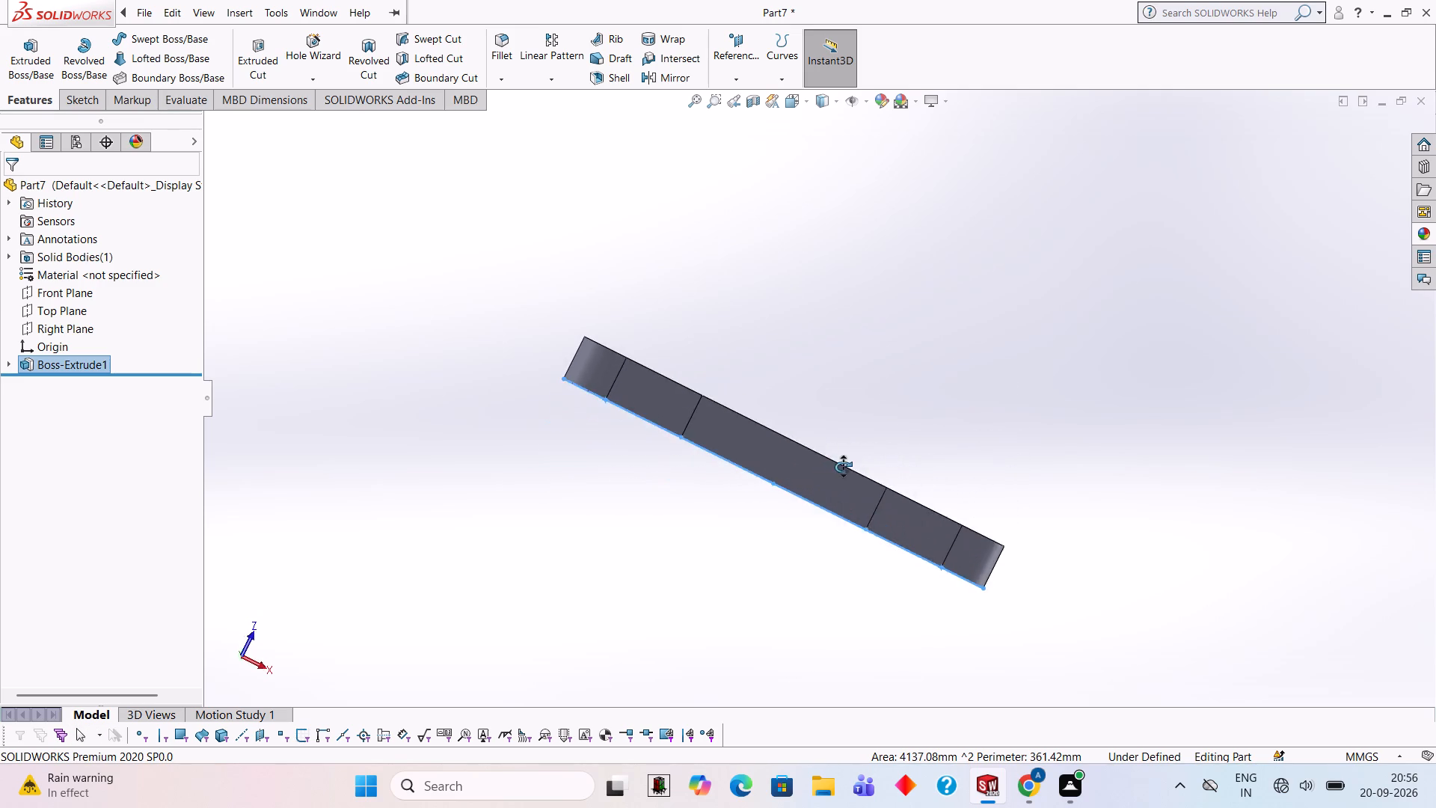
{"action": "middle_click_drag", "start_coordinate": [843, 467], "coordinate": [796, 468]}
{"action": "left_click", "coordinate": [806, 460]}
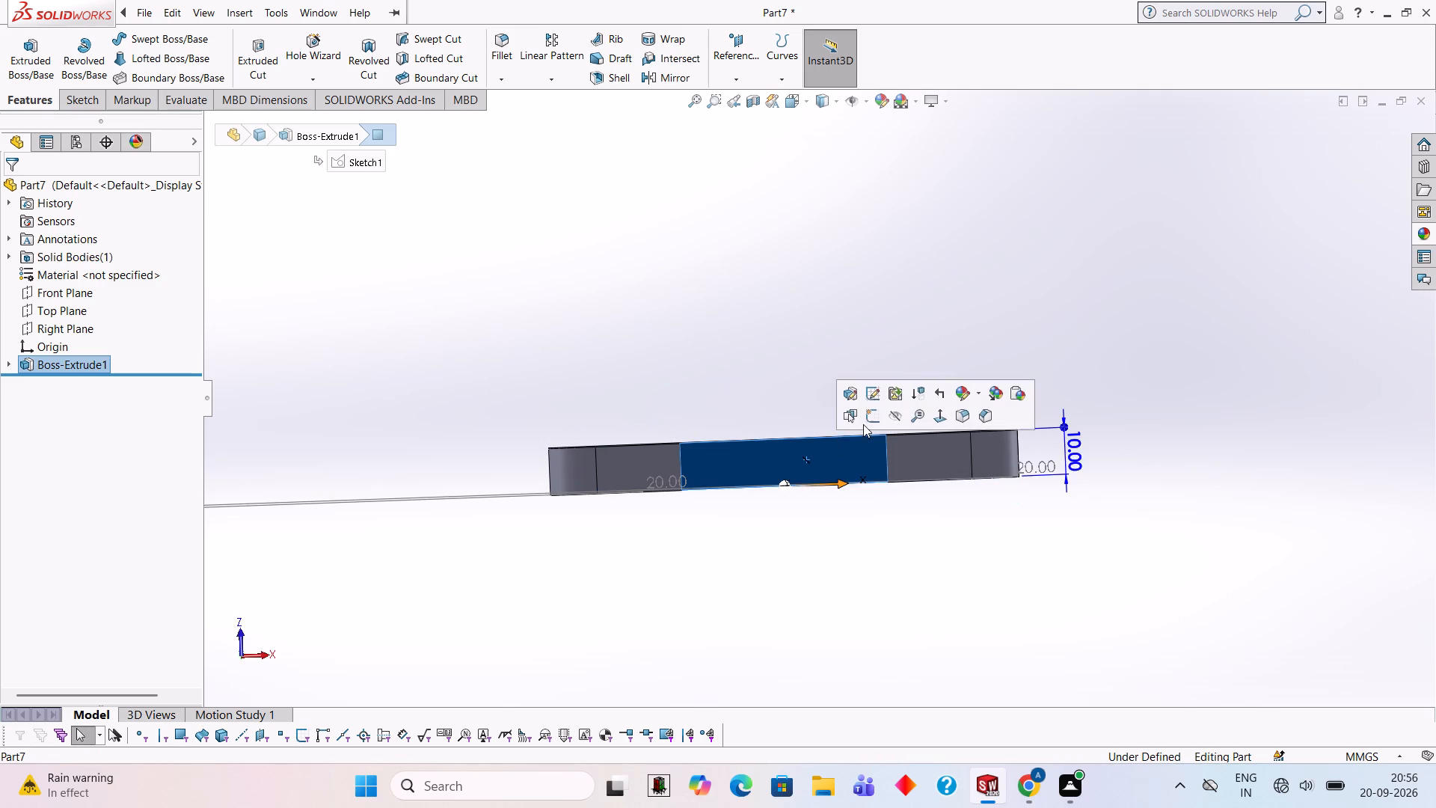
{"action": "left_click", "coordinate": [870, 411]}
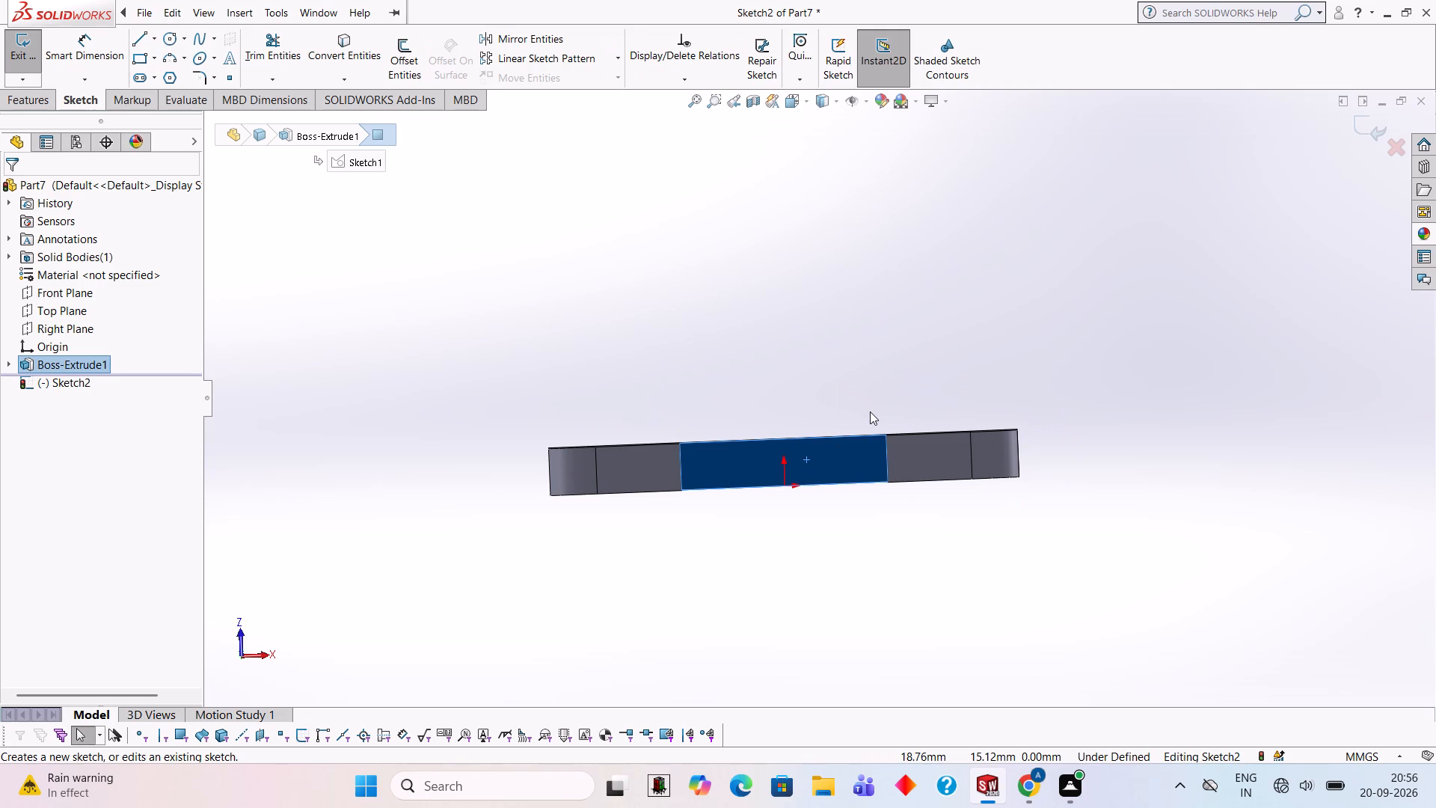
{"action": "key", "text": "ctrl+8"}
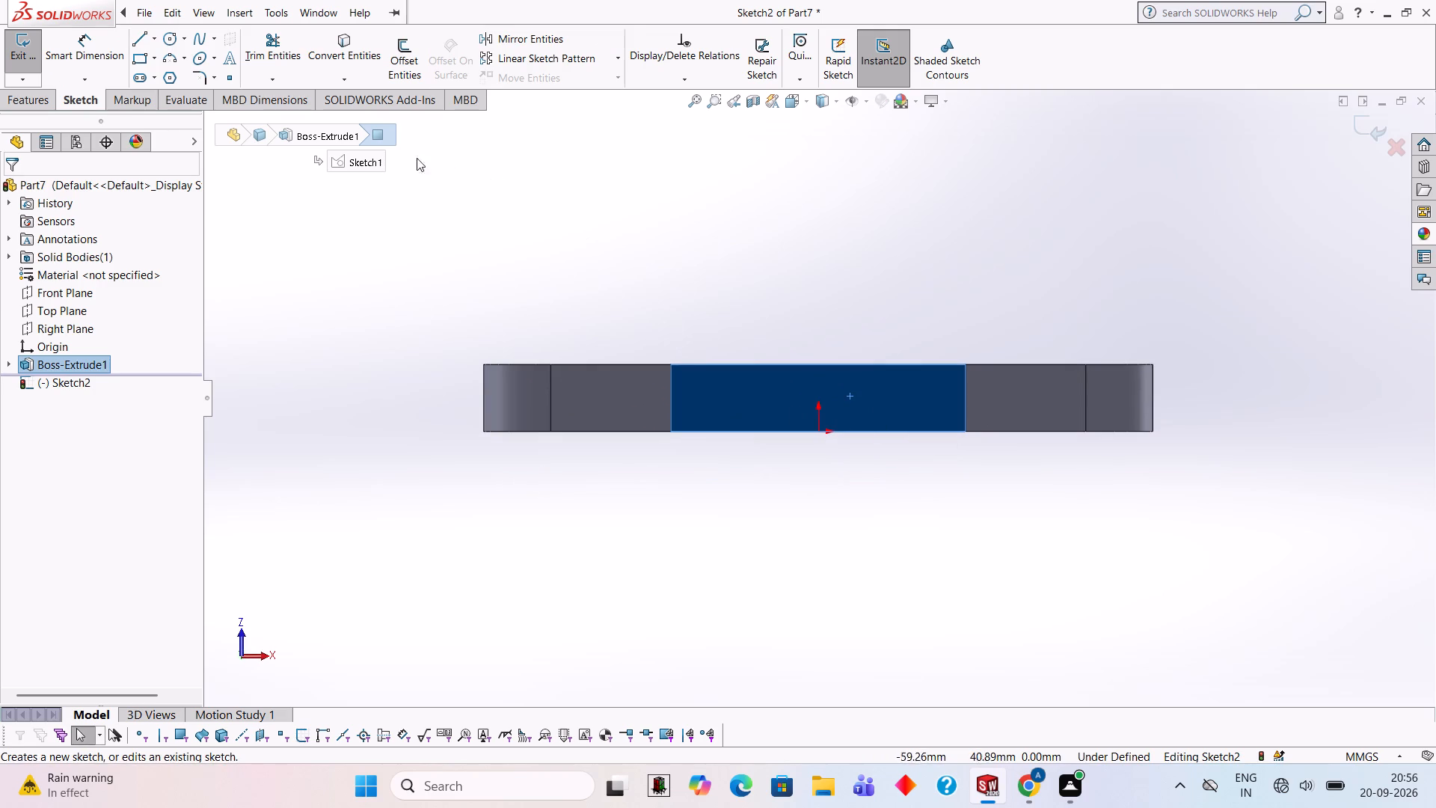
{"action": "left_click", "coordinate": [459, 177]}
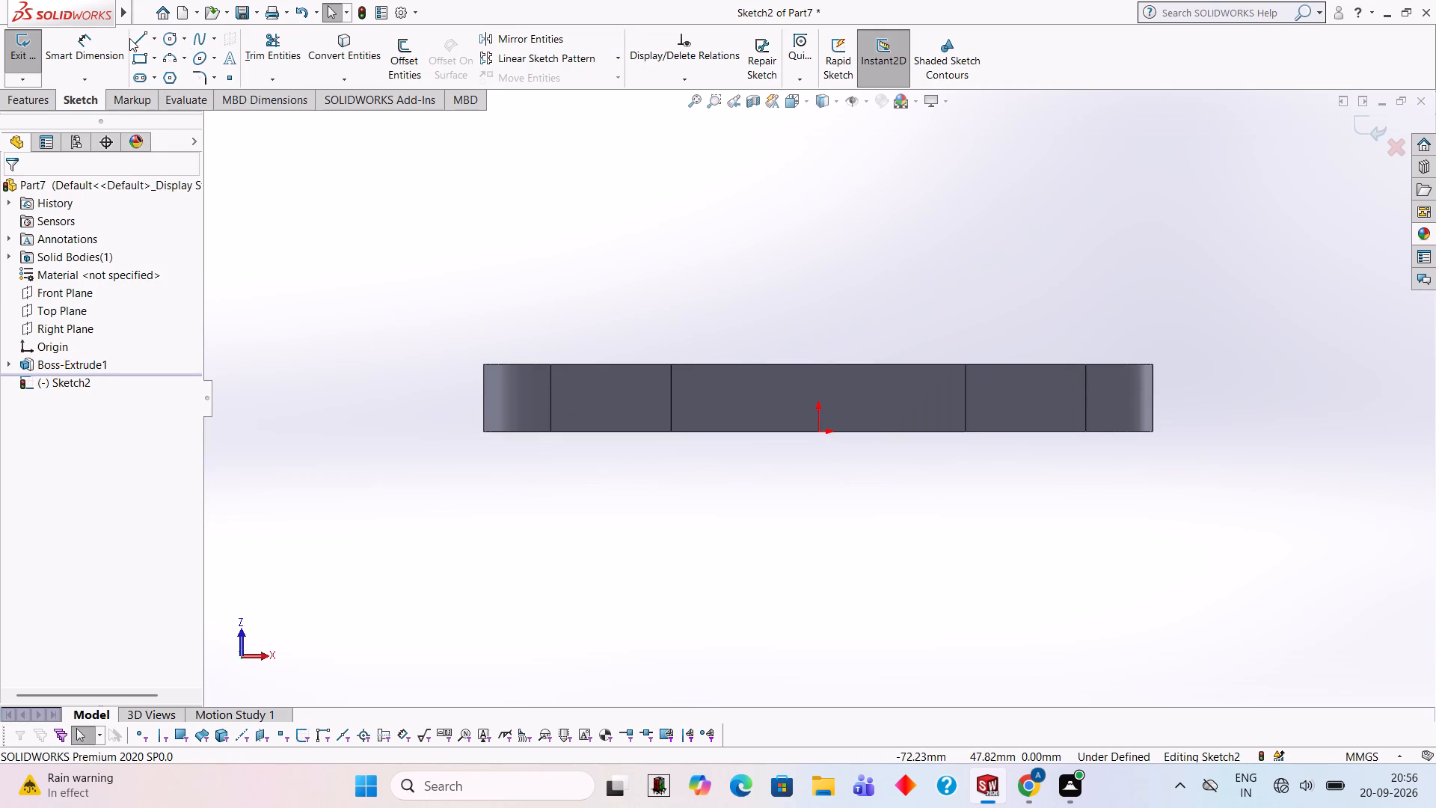
Sketch a 20 mm vertical line upward from the upper-left corner of the recess's inner face.
{"action": "left_click", "coordinate": [129, 38]}
{"action": "left_click", "coordinate": [717, 358]}
{"action": "left_click", "coordinate": [672, 363]}
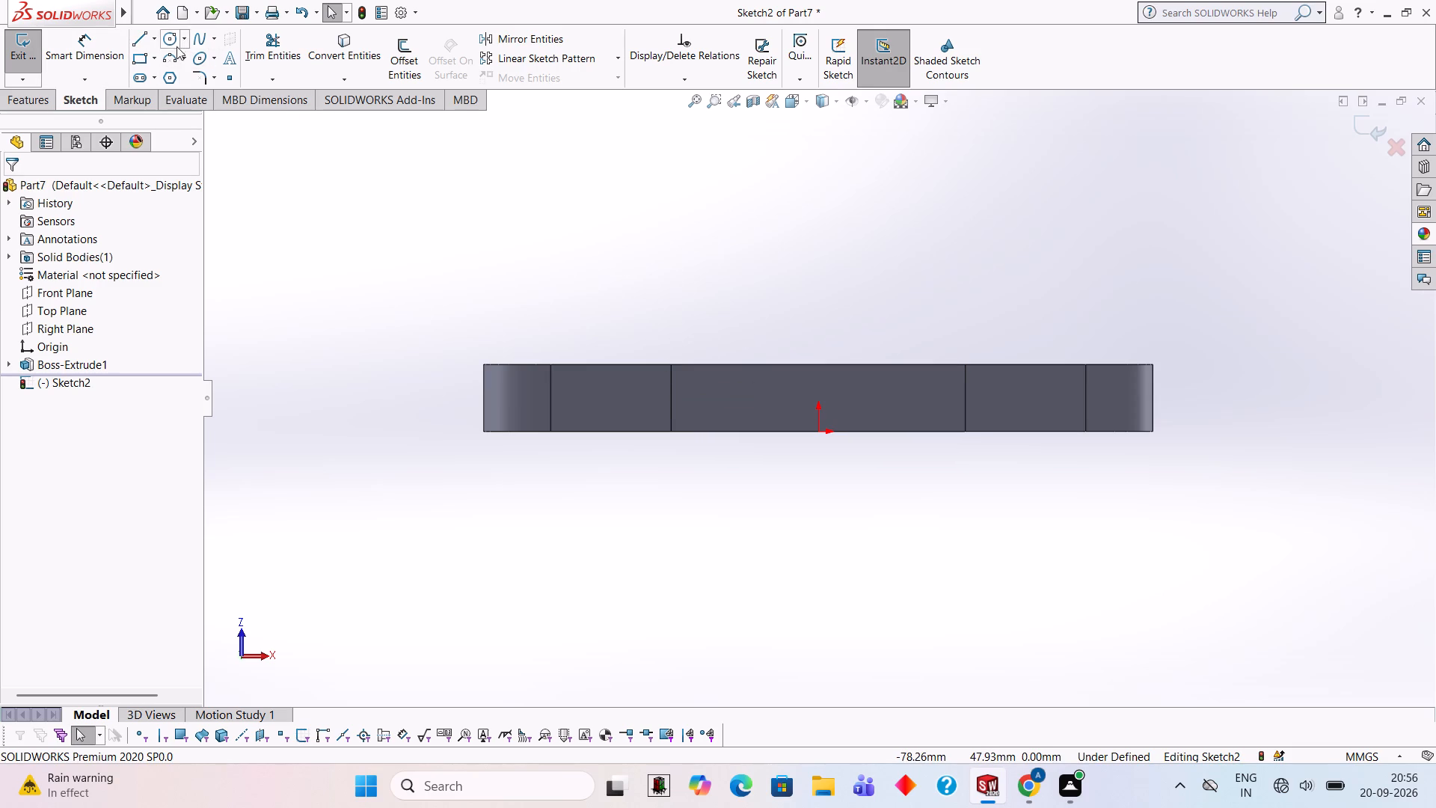
{"action": "left_click", "coordinate": [147, 38]}
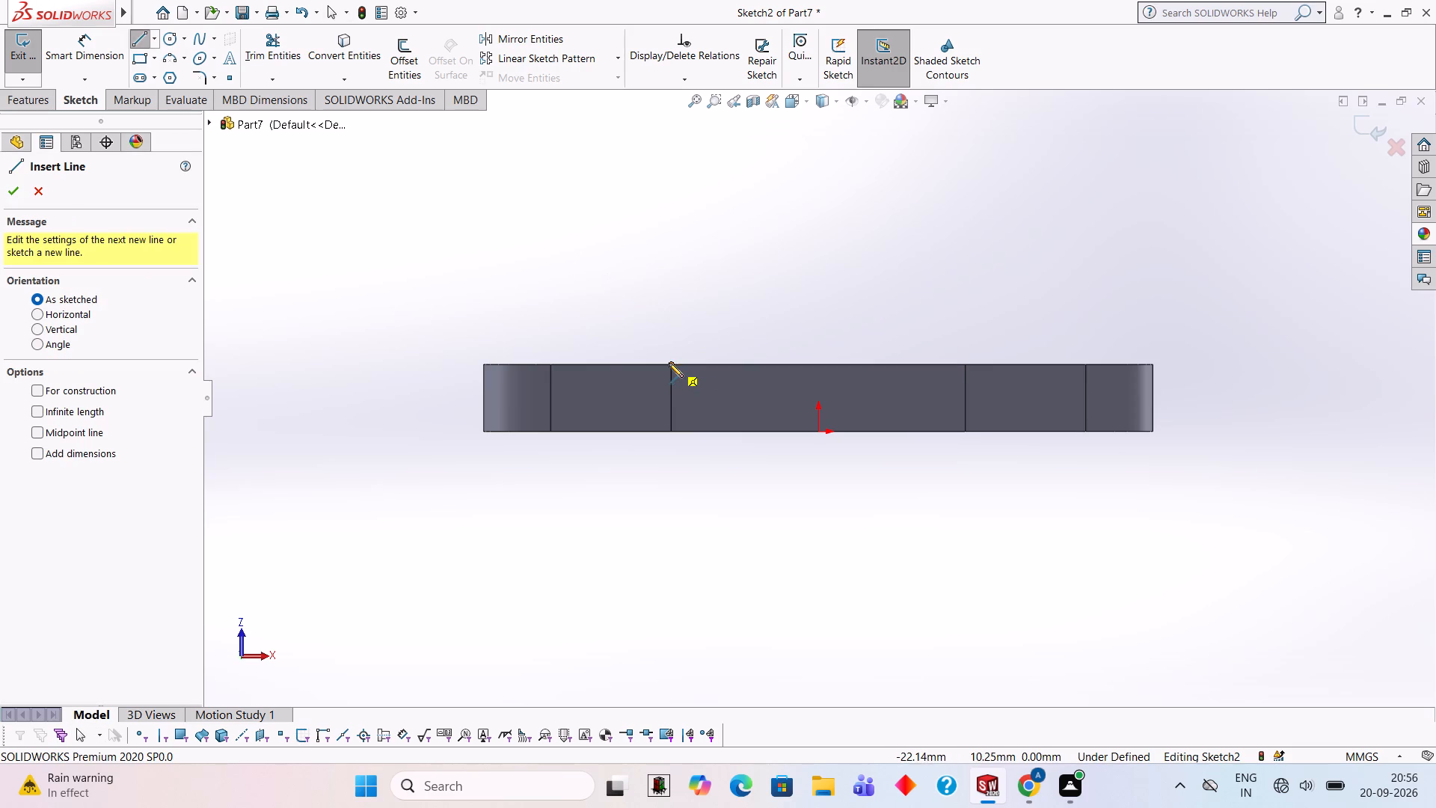
{"action": "left_click", "coordinate": [669, 363]}
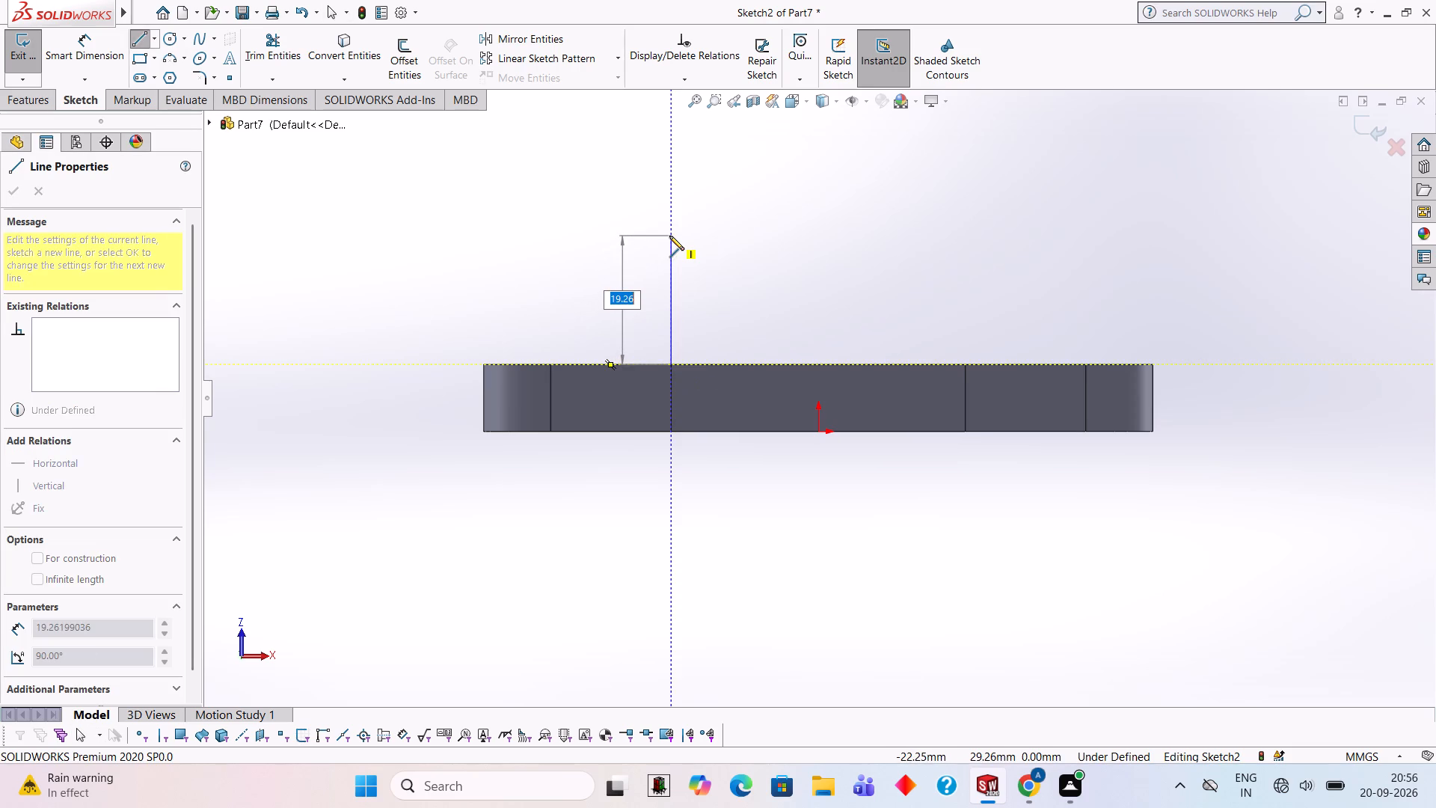
{"action": "type", "text": "20"}
{"action": "key", "text": "Return"}
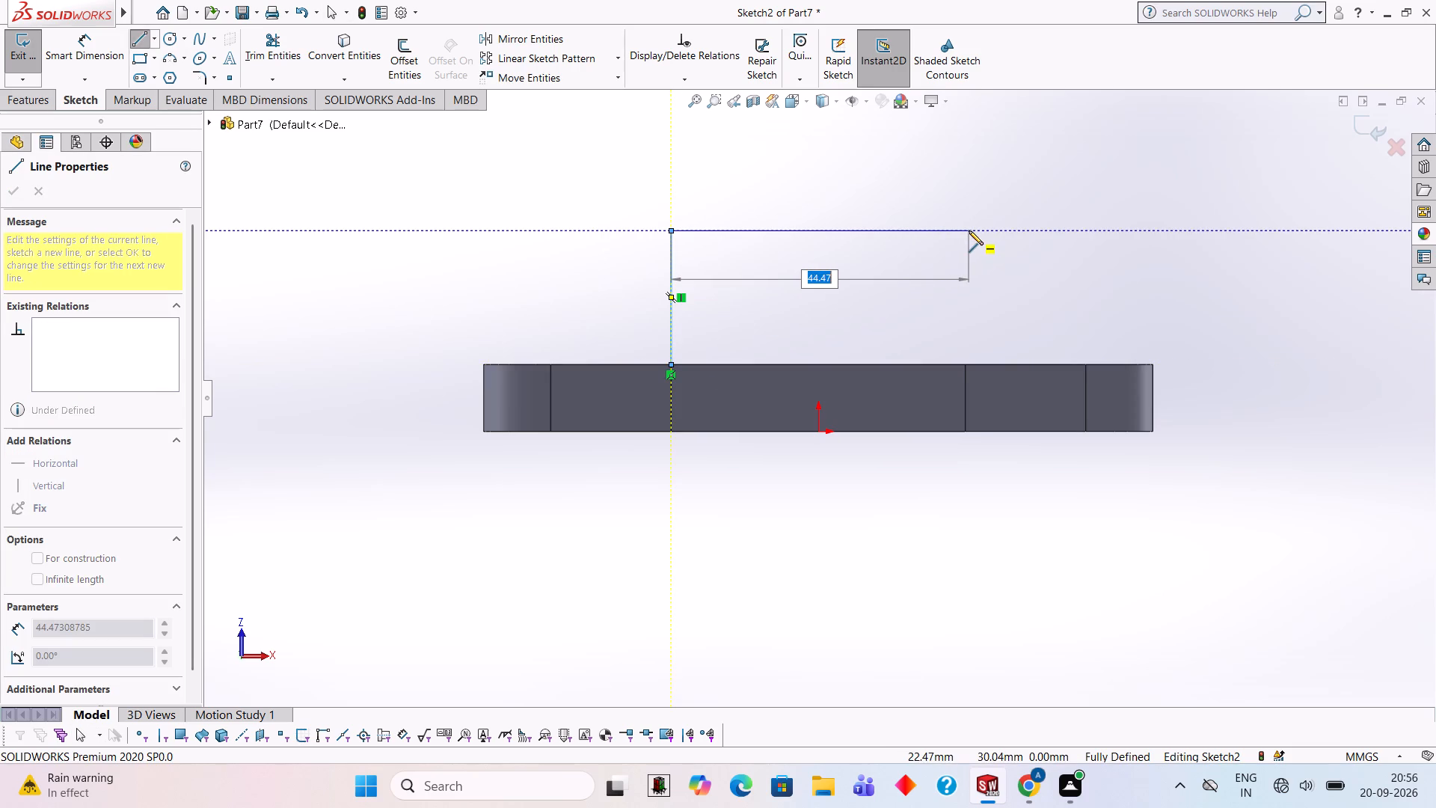
{"action": "key", "text": "Escape"}
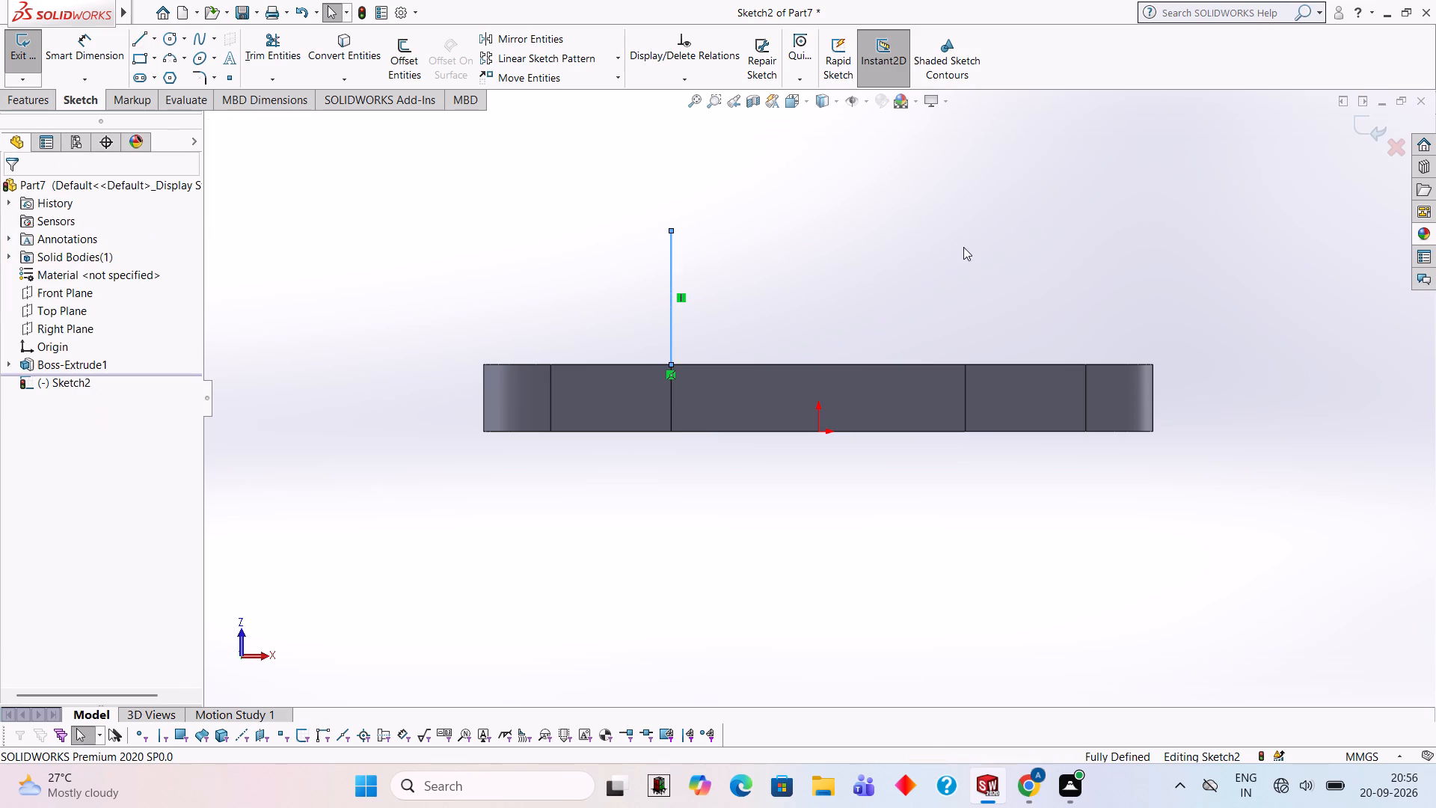
Sketch a 20 mm vertical line upward from the recess face's upper-right corner and join its top horizontally to the first line's top.
{"action": "left_click", "coordinate": [141, 40]}
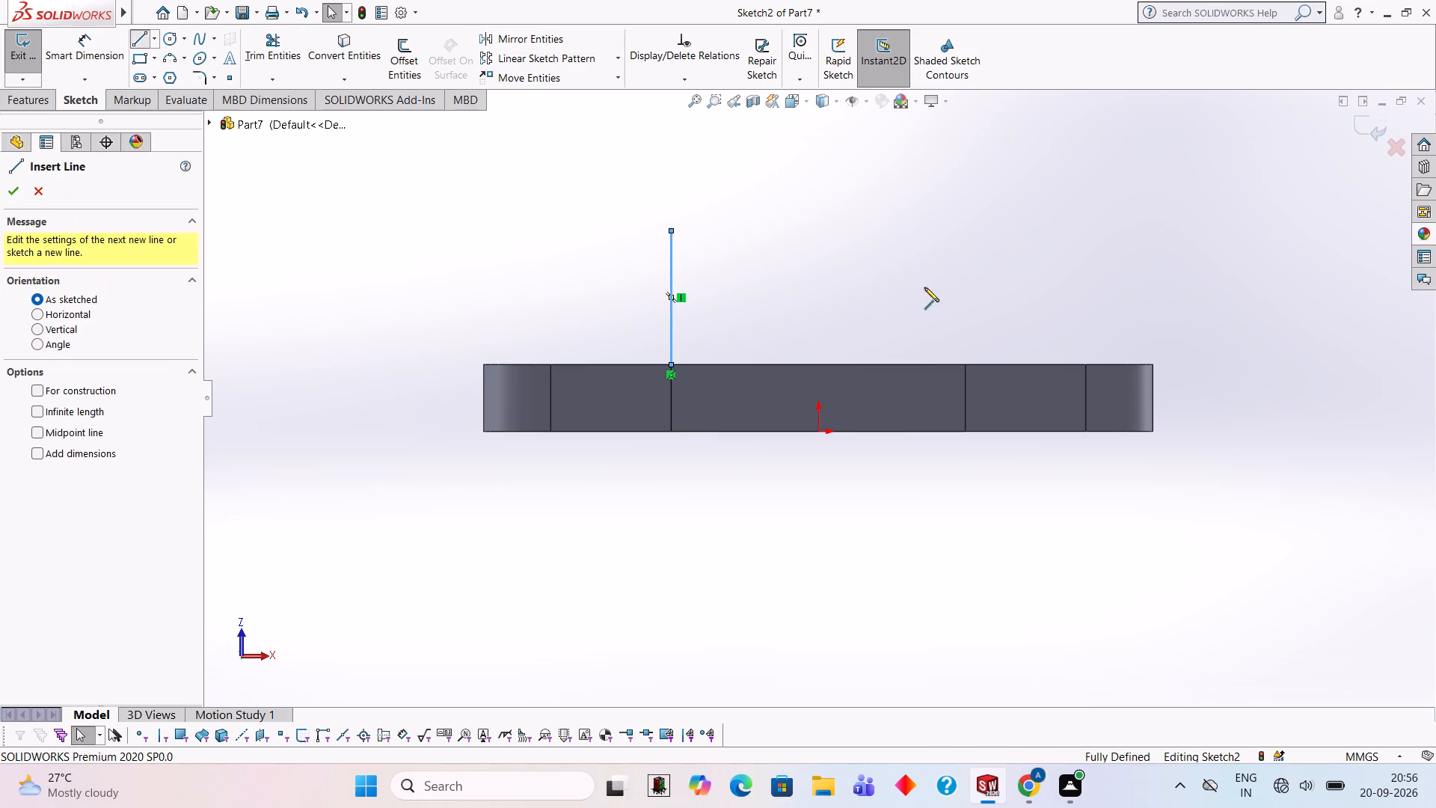
{"action": "left_click", "coordinate": [966, 366]}
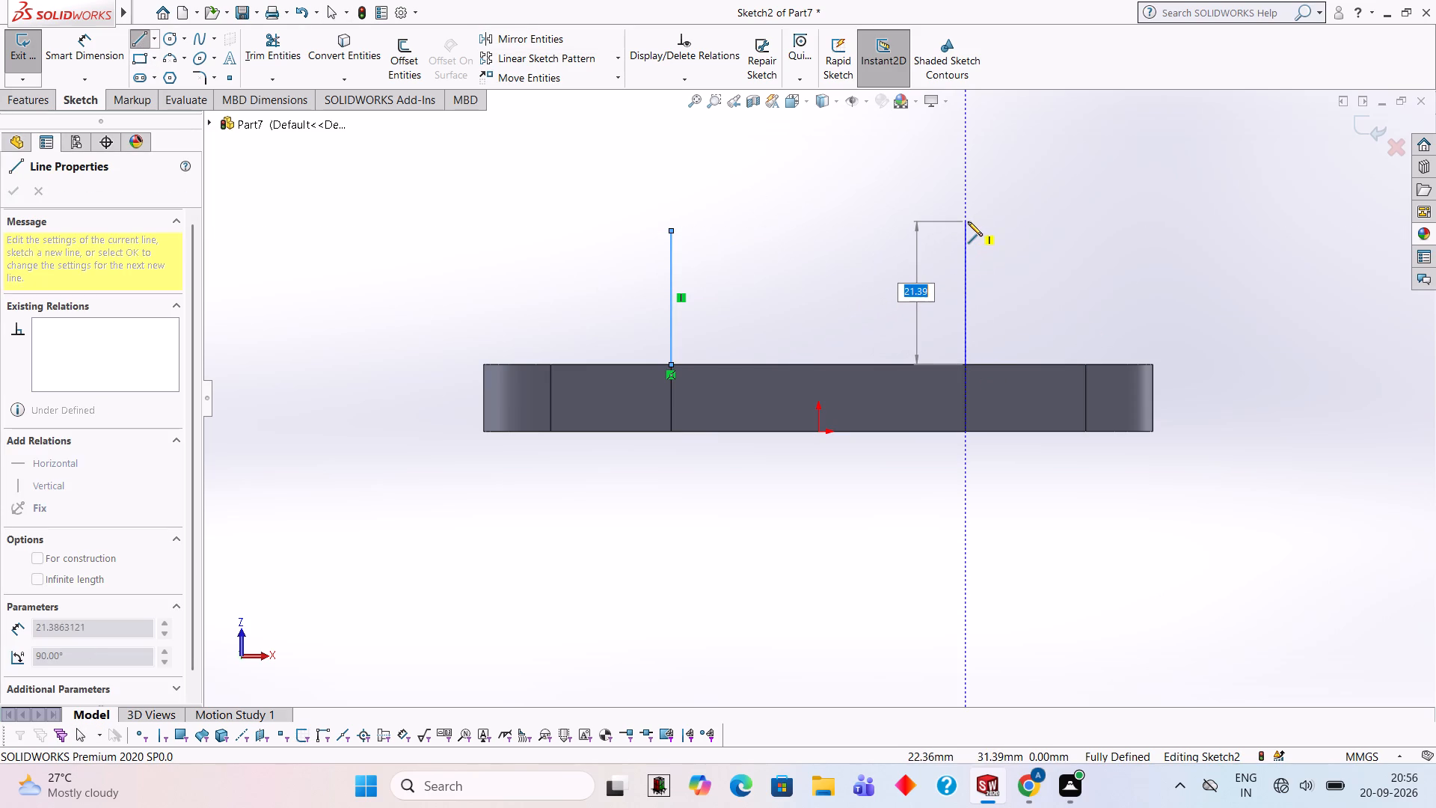
{"action": "type", "text": "20"}
{"action": "key", "text": "Return"}
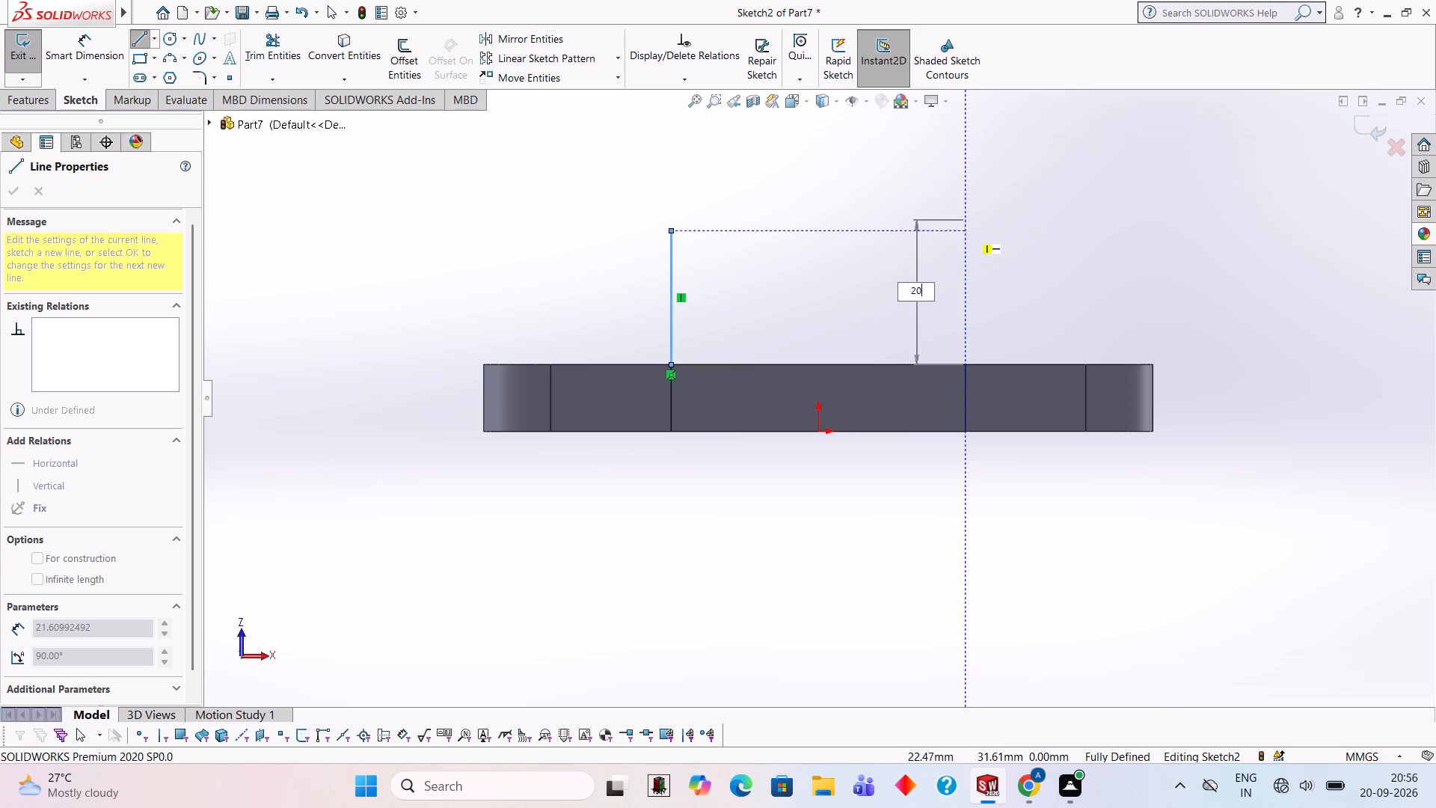
{"action": "left_click", "coordinate": [673, 230]}
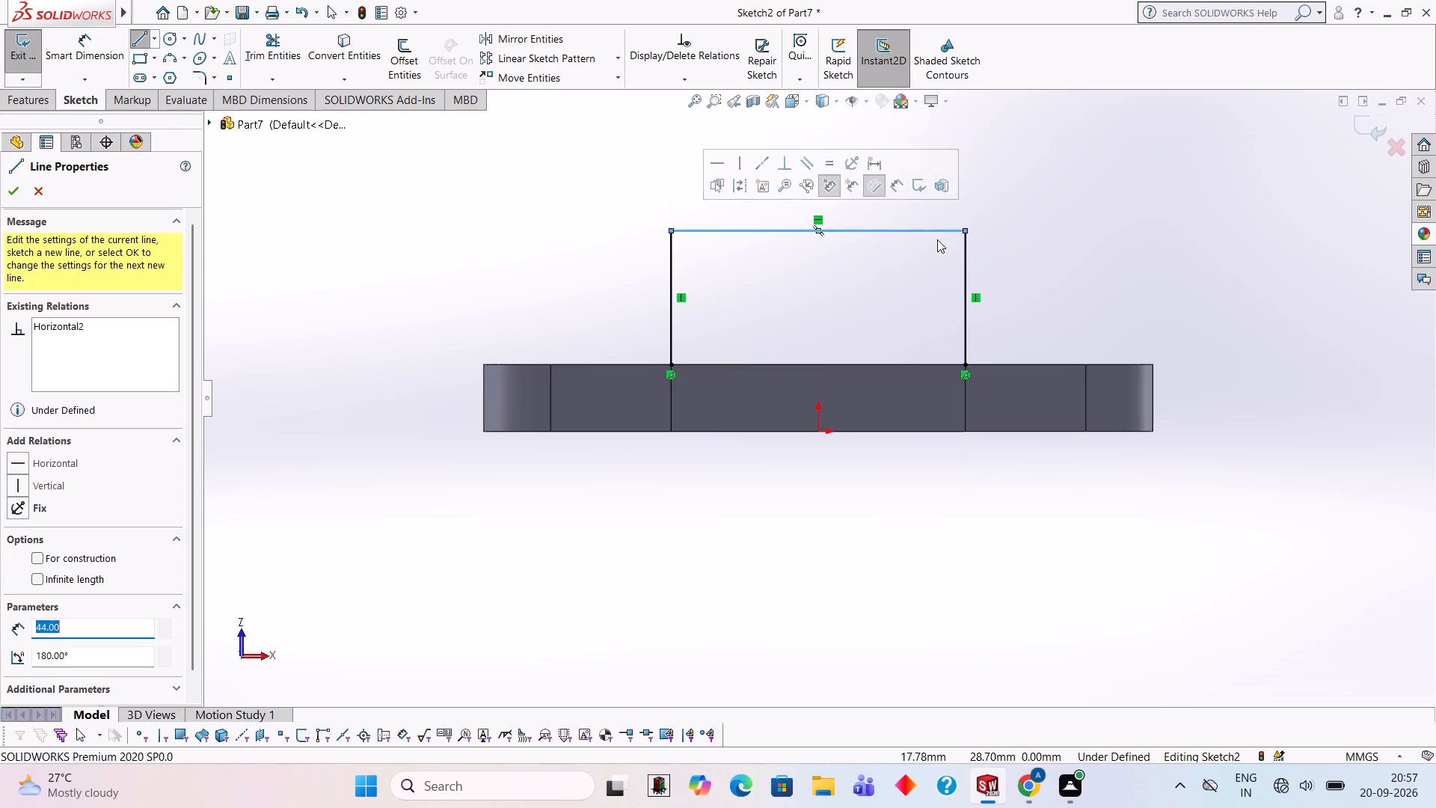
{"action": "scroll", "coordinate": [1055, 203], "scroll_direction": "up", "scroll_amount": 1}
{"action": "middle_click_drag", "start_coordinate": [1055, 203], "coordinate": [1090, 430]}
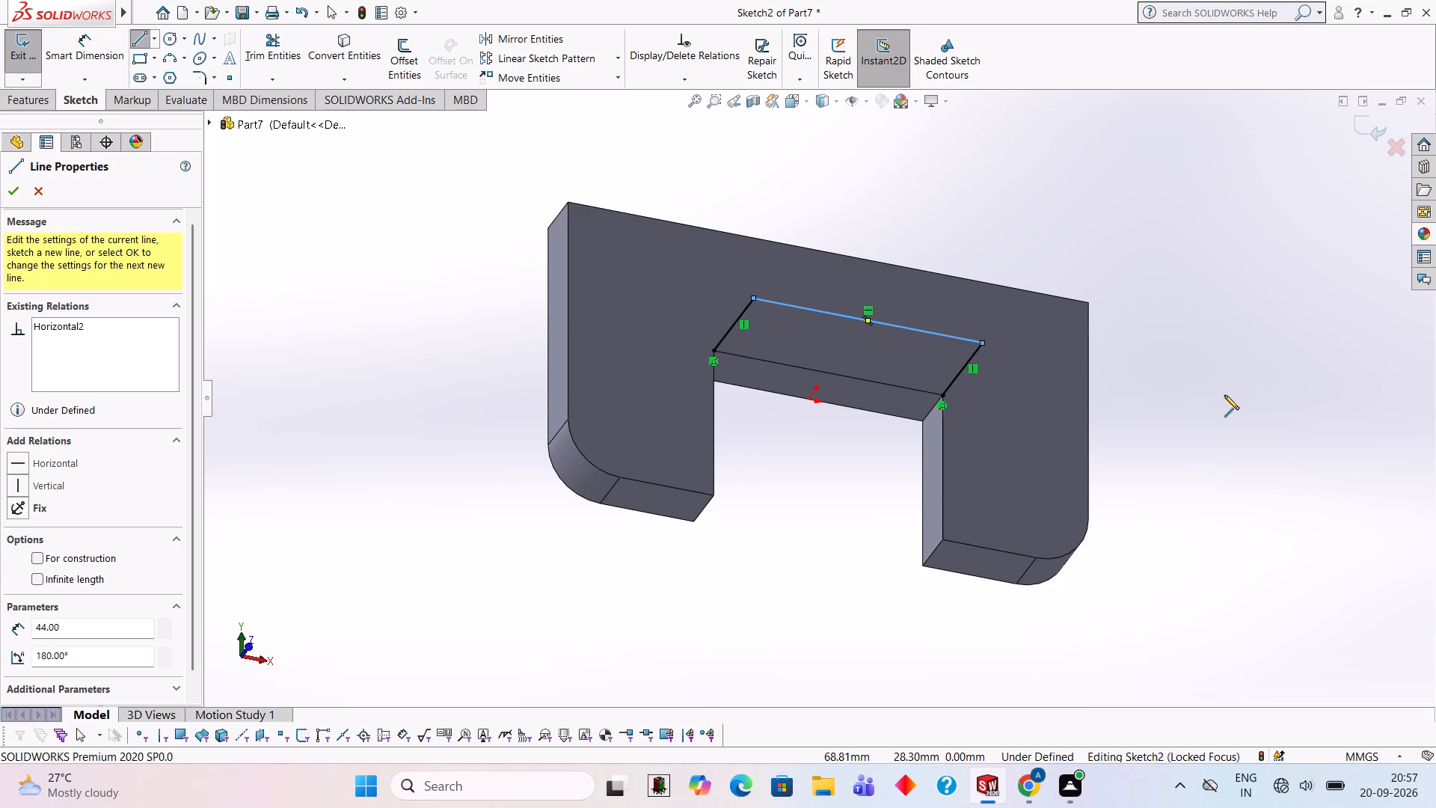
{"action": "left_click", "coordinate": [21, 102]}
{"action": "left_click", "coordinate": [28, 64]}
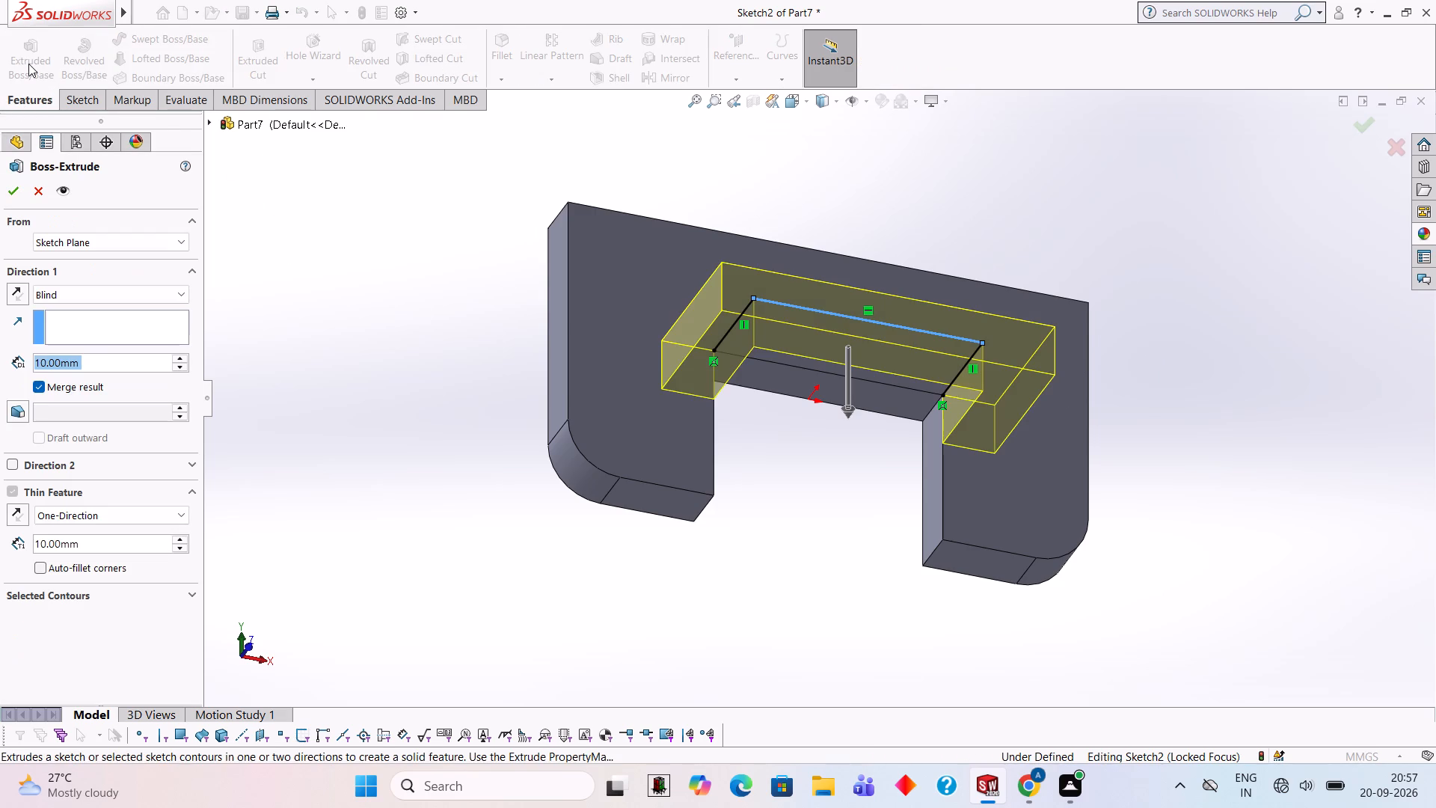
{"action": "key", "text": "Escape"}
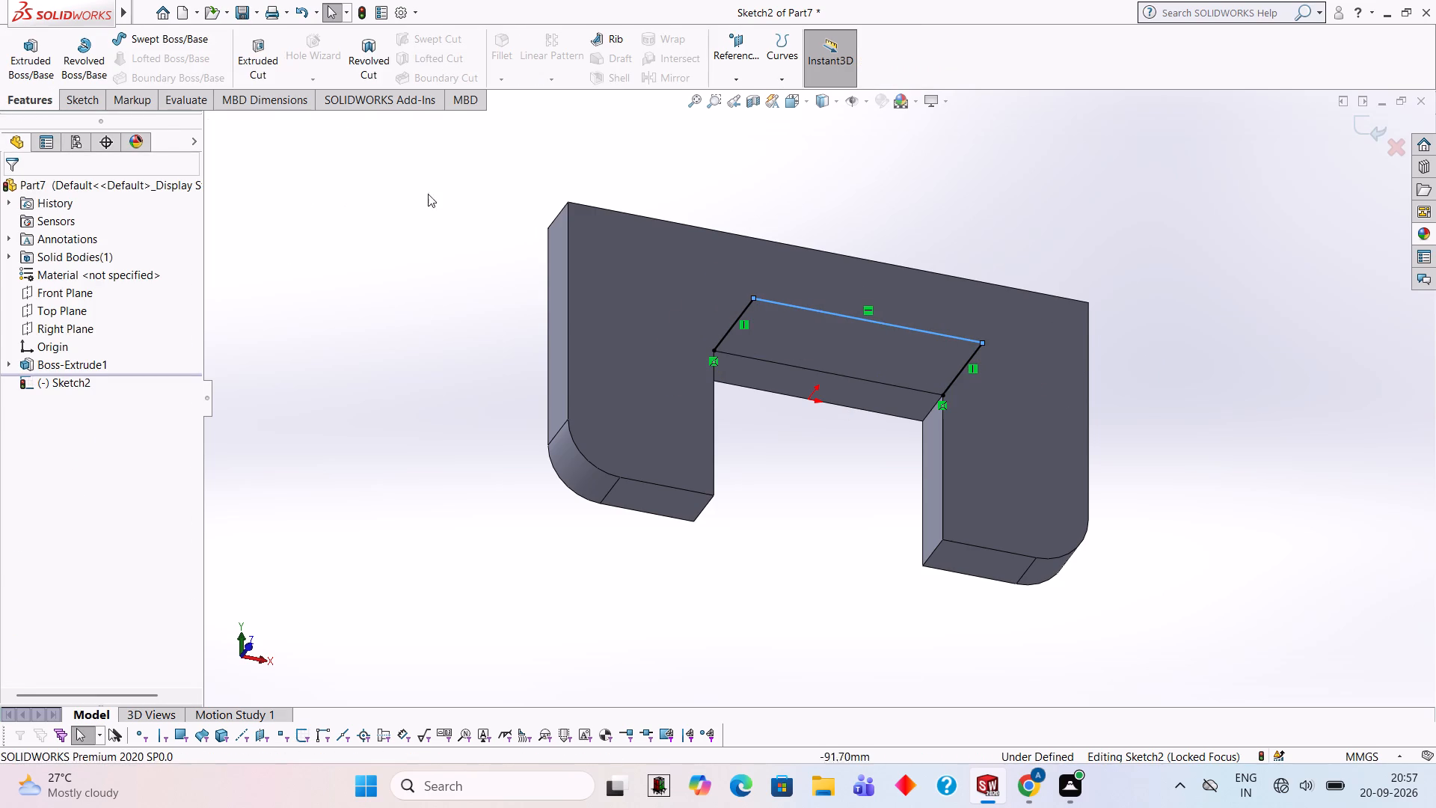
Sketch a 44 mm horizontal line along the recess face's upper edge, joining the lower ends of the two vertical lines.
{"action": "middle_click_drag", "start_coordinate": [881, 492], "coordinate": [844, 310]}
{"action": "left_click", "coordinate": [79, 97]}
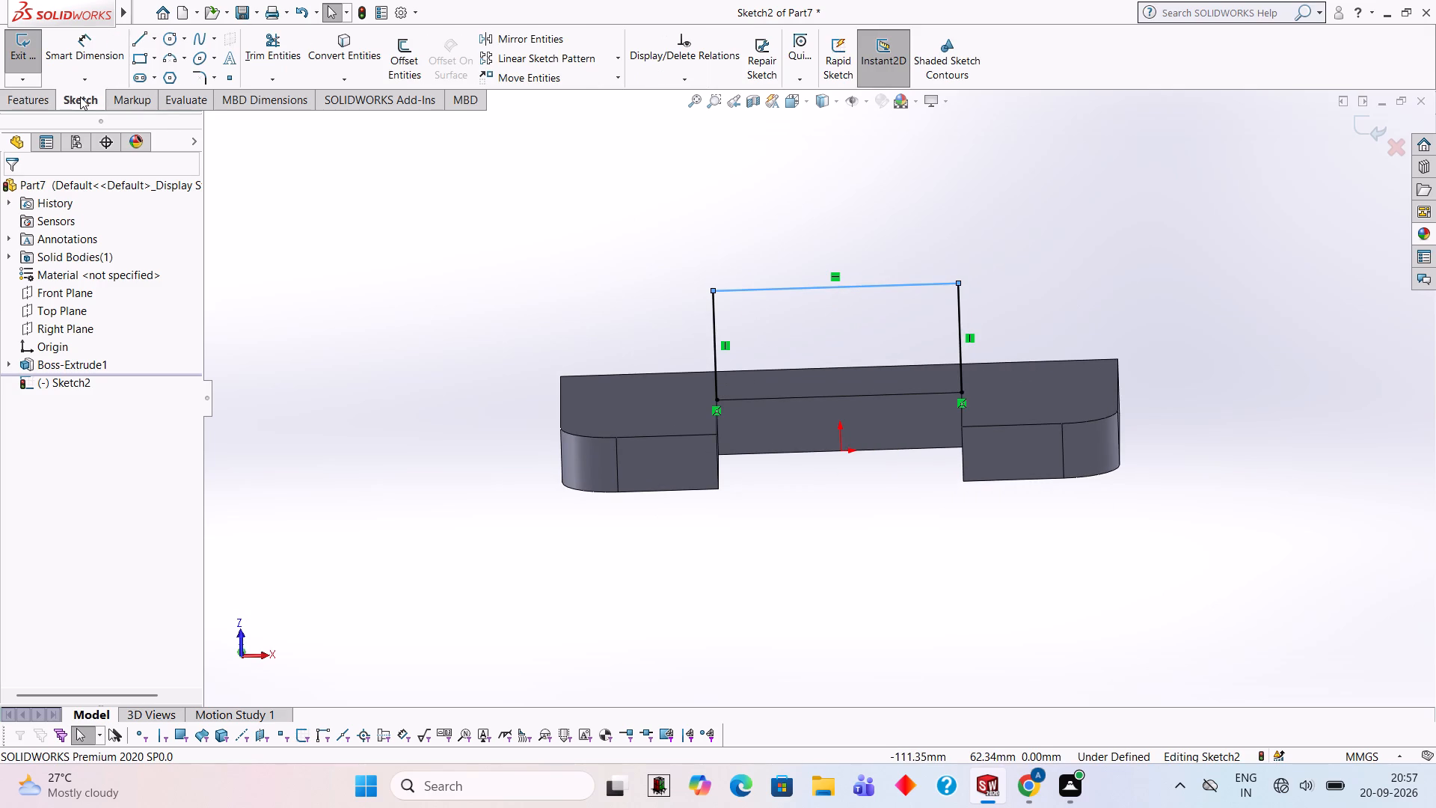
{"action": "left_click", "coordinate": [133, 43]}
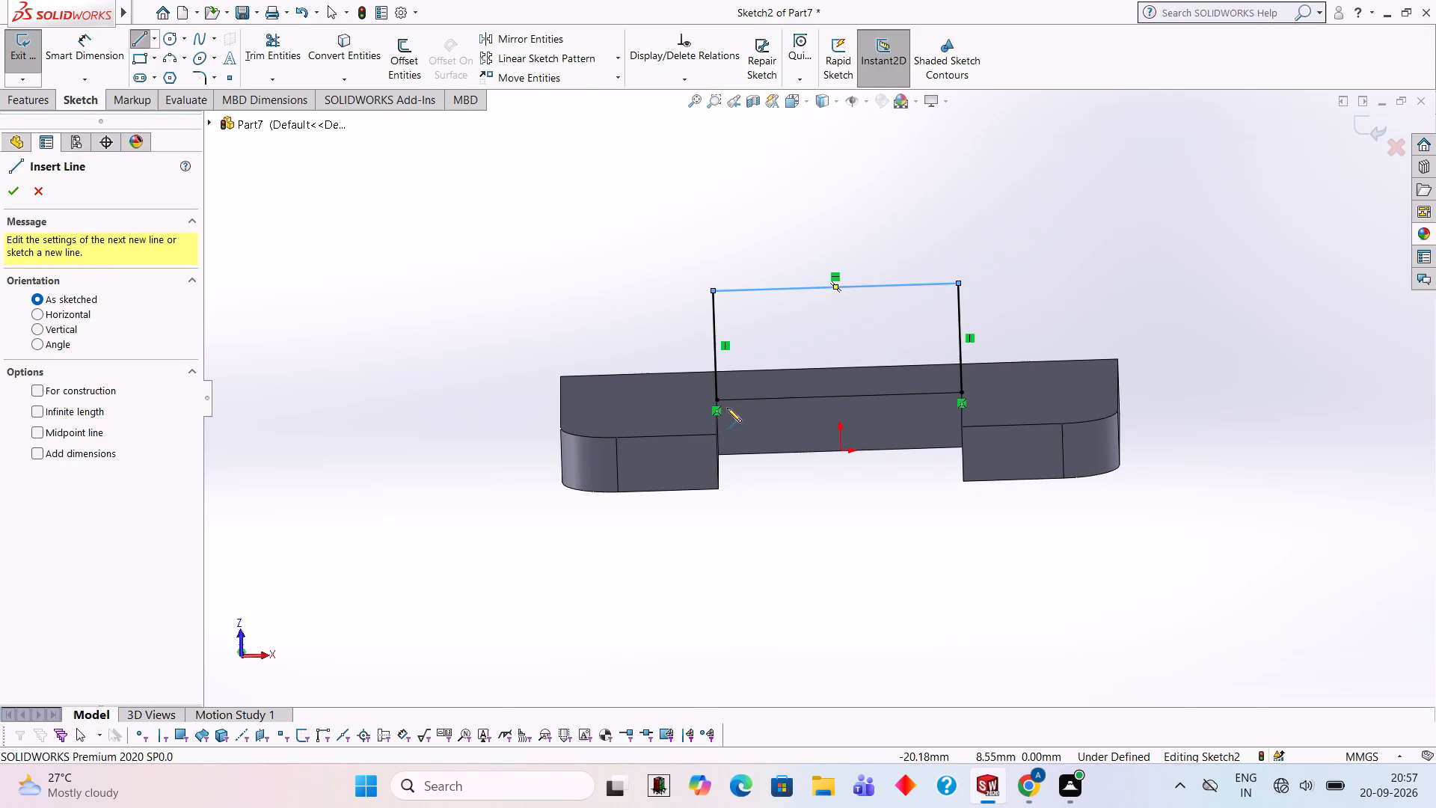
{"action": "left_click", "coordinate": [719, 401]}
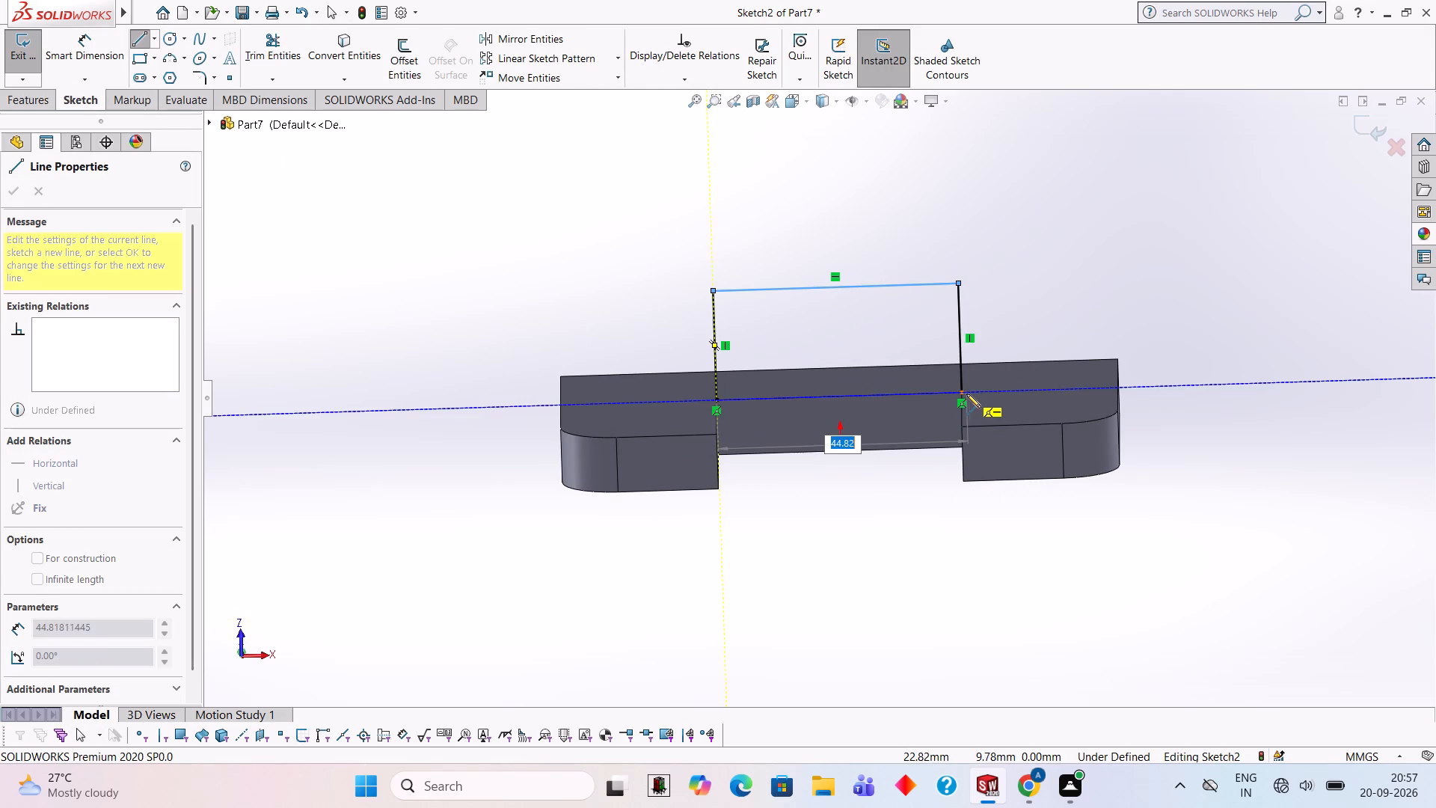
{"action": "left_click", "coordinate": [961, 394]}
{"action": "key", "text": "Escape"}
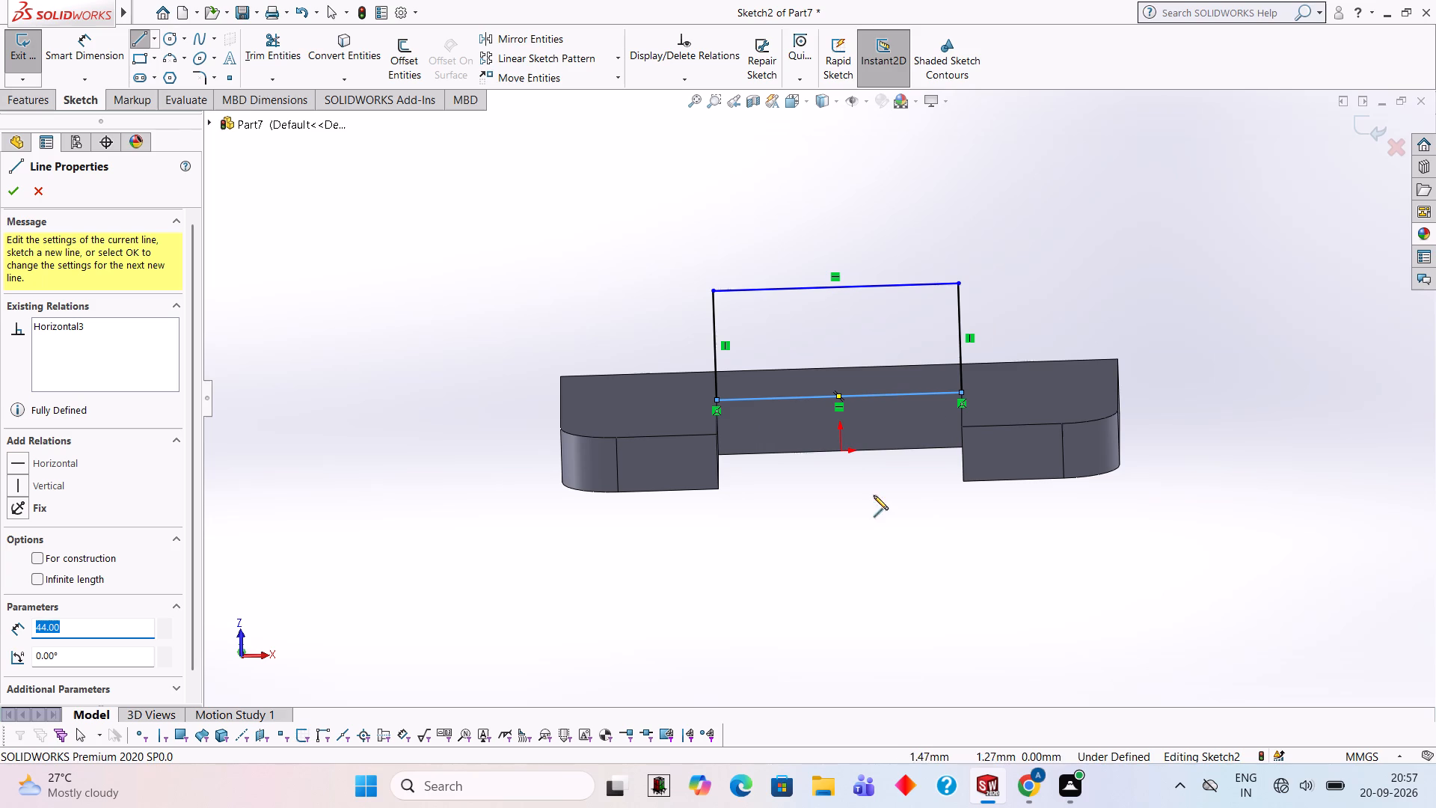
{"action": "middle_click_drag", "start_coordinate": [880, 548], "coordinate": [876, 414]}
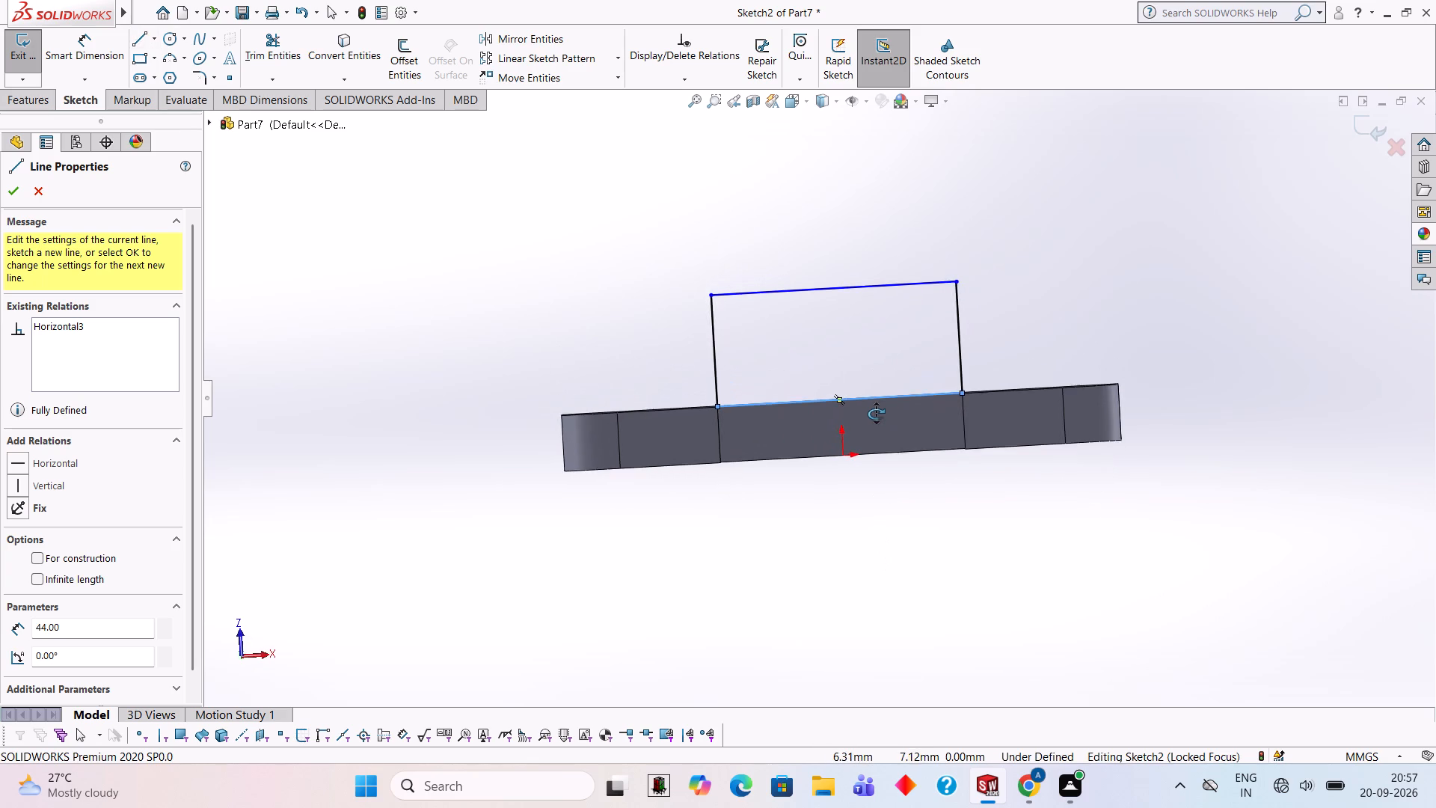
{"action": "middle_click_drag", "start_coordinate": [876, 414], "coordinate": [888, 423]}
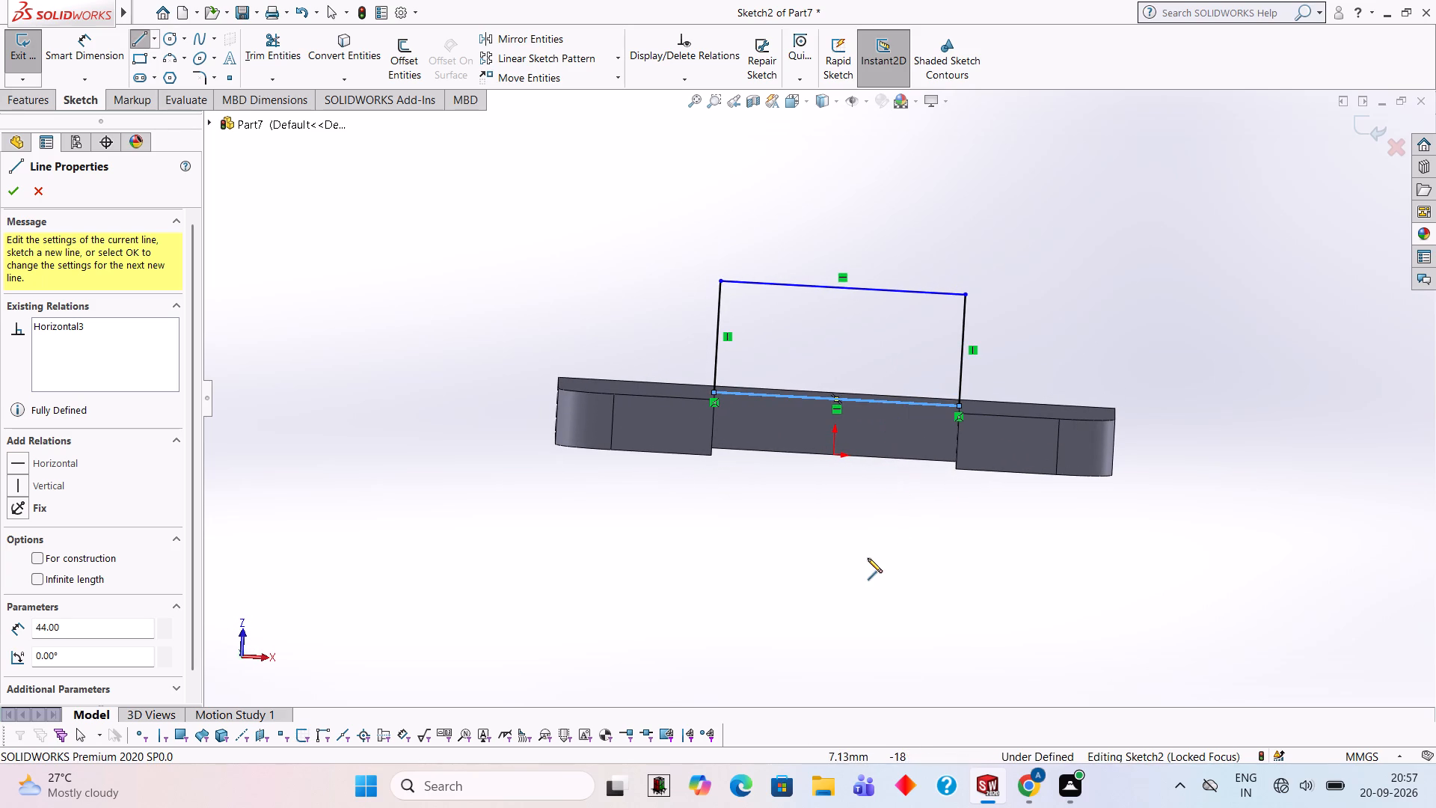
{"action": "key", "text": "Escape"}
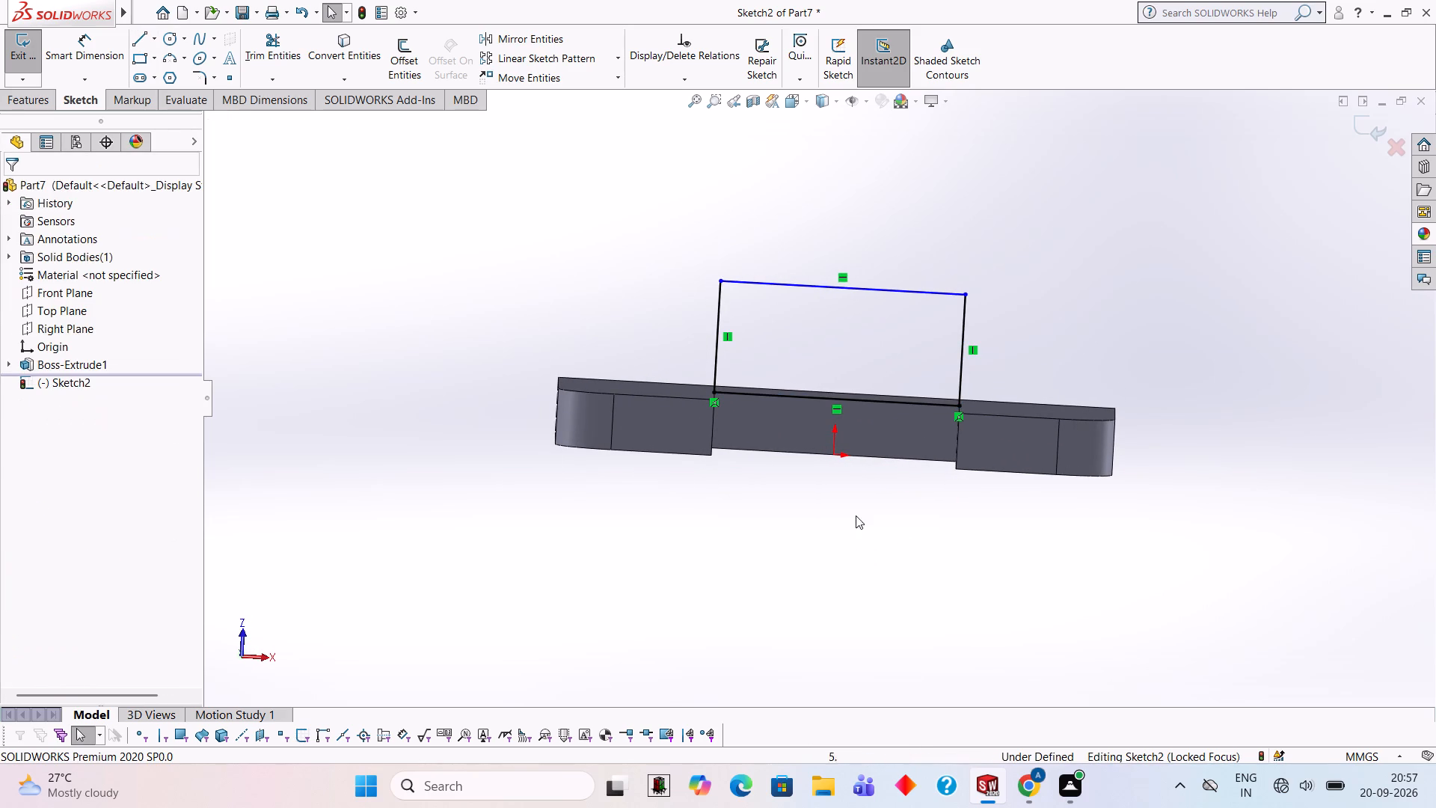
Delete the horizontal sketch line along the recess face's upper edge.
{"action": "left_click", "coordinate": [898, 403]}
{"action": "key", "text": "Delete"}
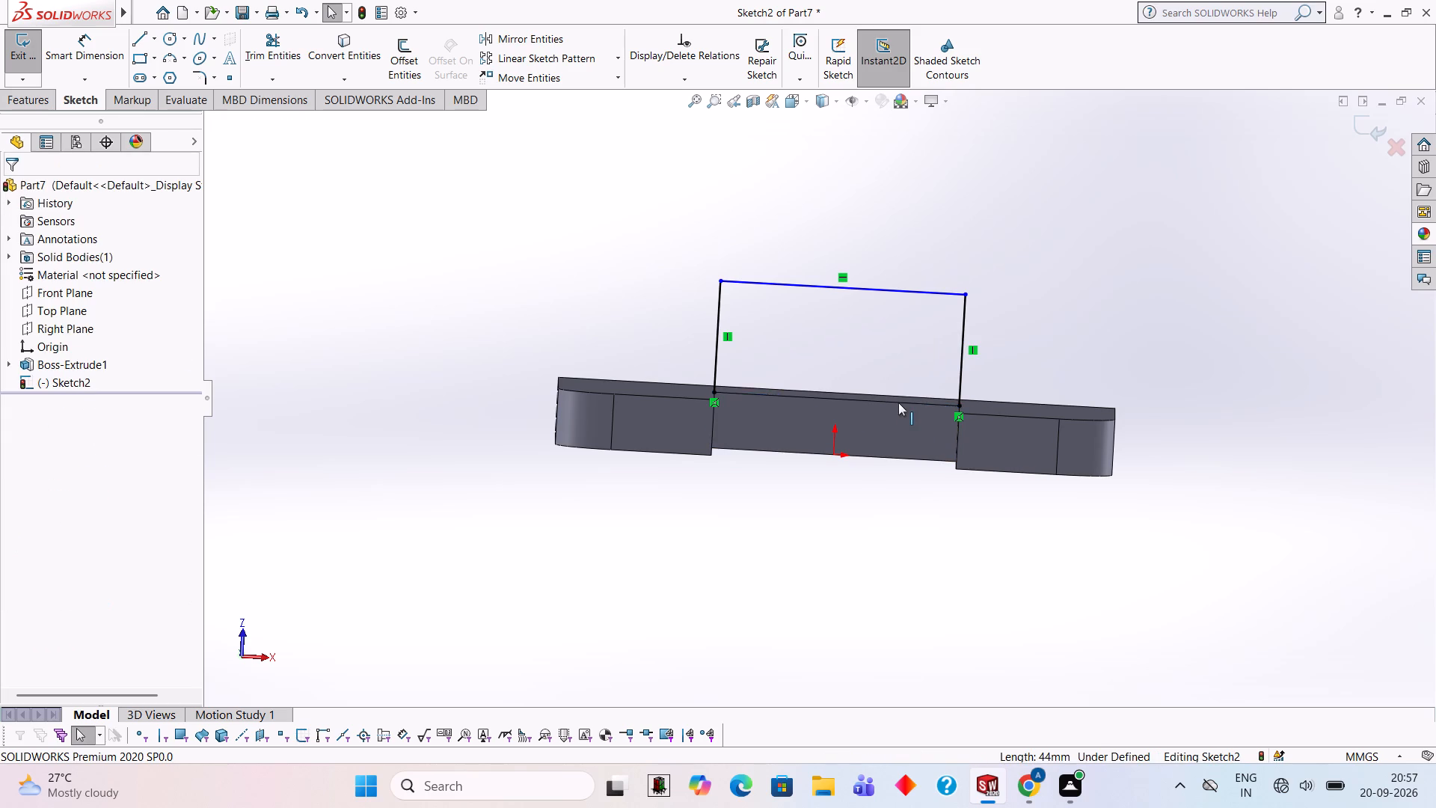
Close the profile with lines along the recess face's edges: 10 mm down one side, across the bottom, and 10 mm up the other.
{"action": "left_click", "coordinate": [139, 40]}
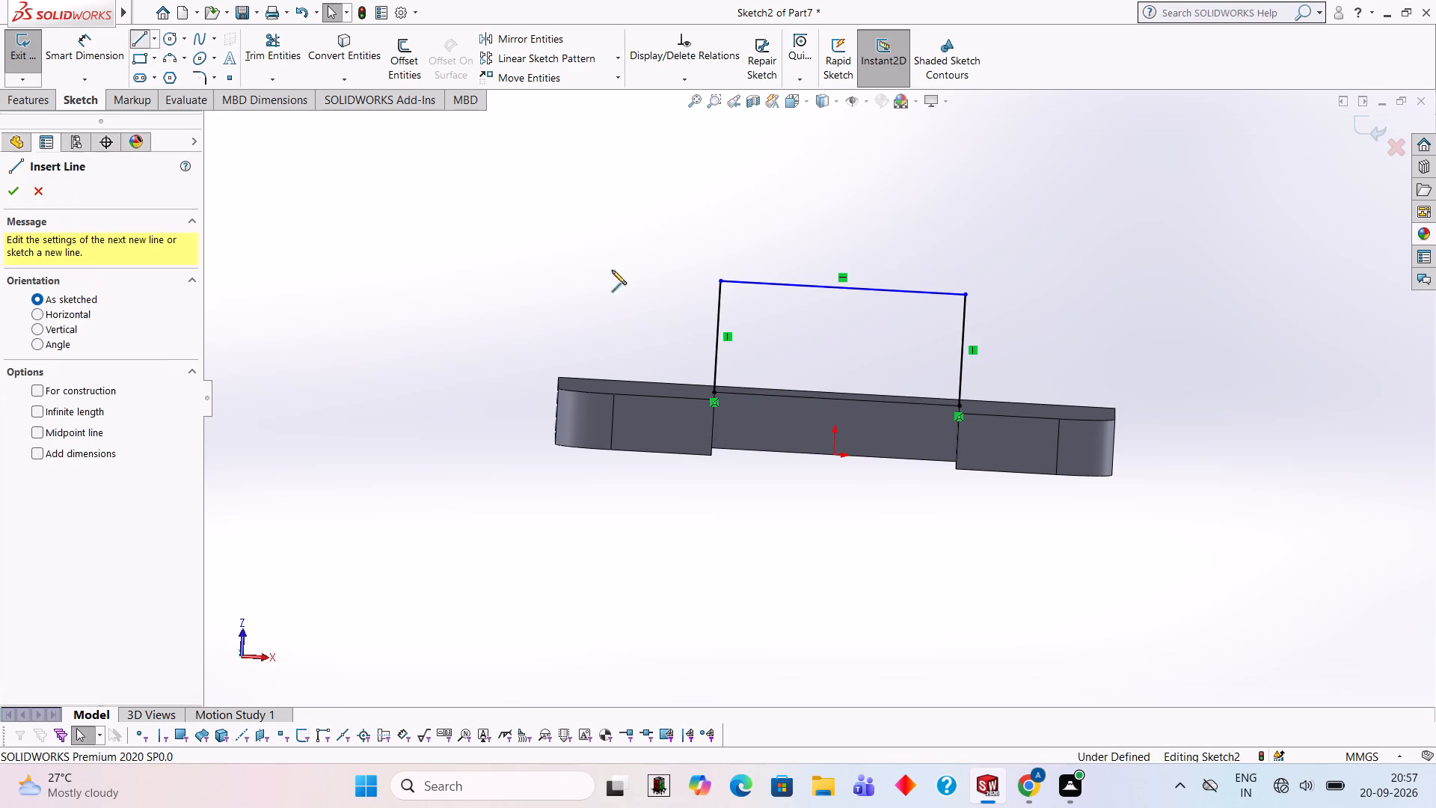
{"action": "left_click", "coordinate": [712, 393]}
{"action": "left_click", "coordinate": [712, 446]}
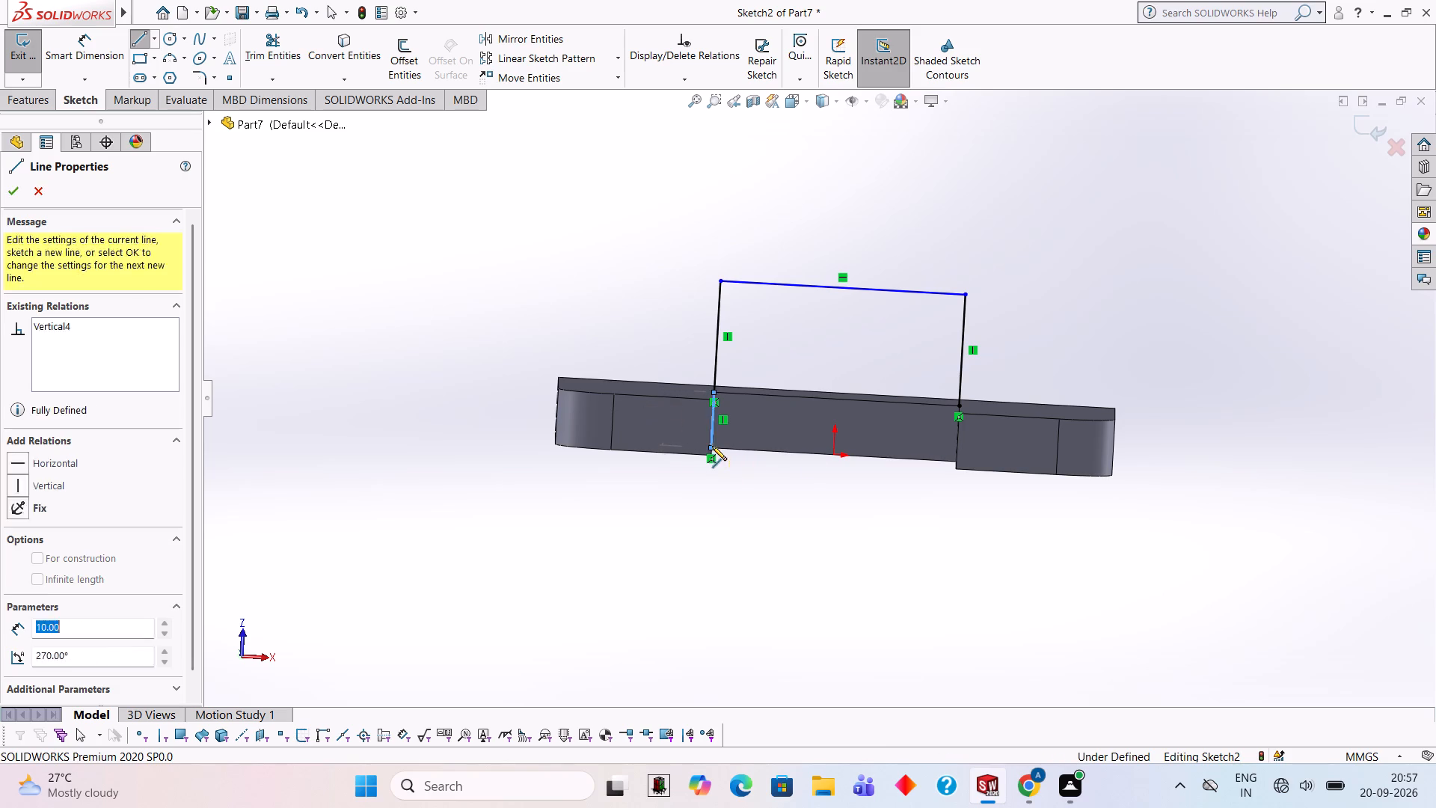
{"action": "left_click", "coordinate": [955, 462]}
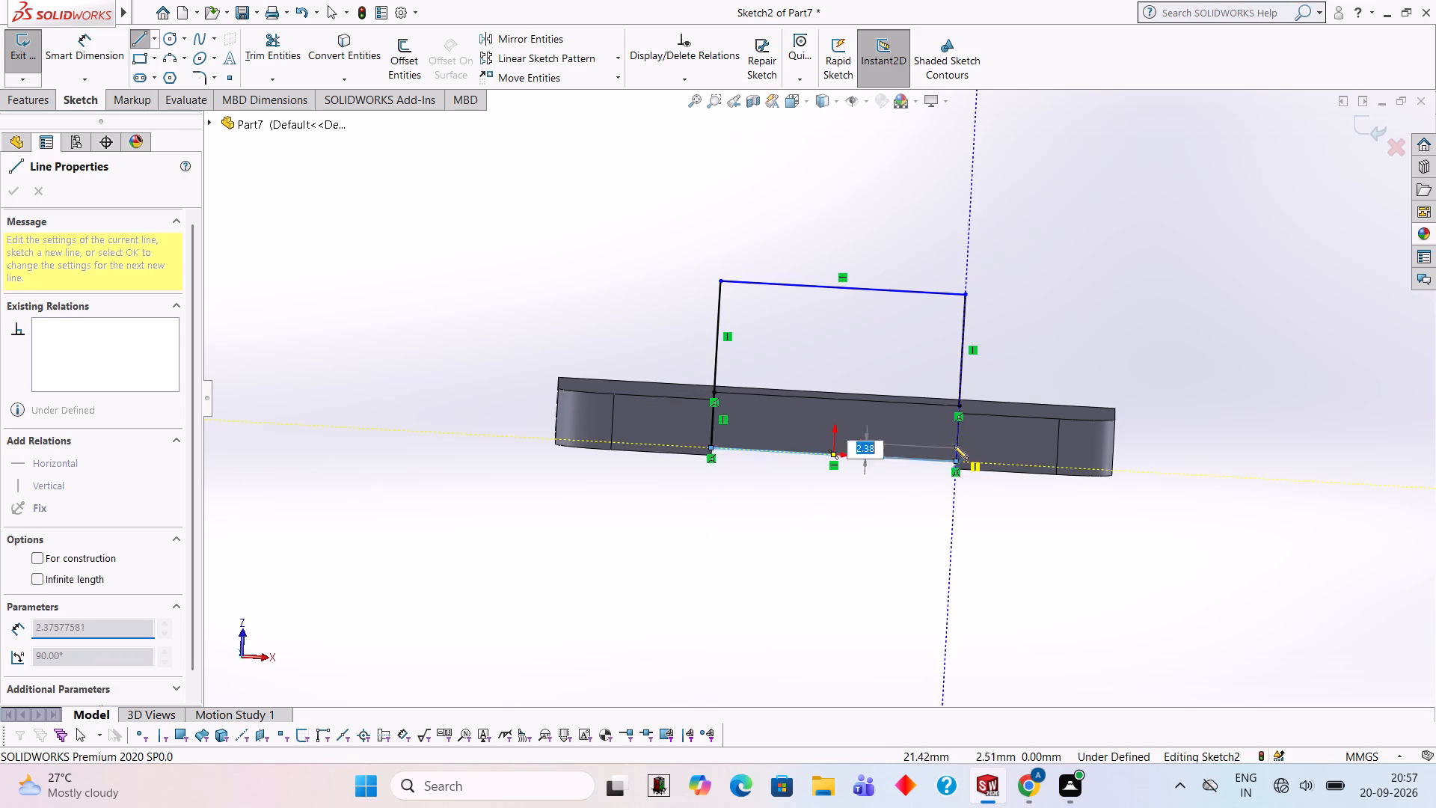
{"action": "left_click", "coordinate": [957, 406]}
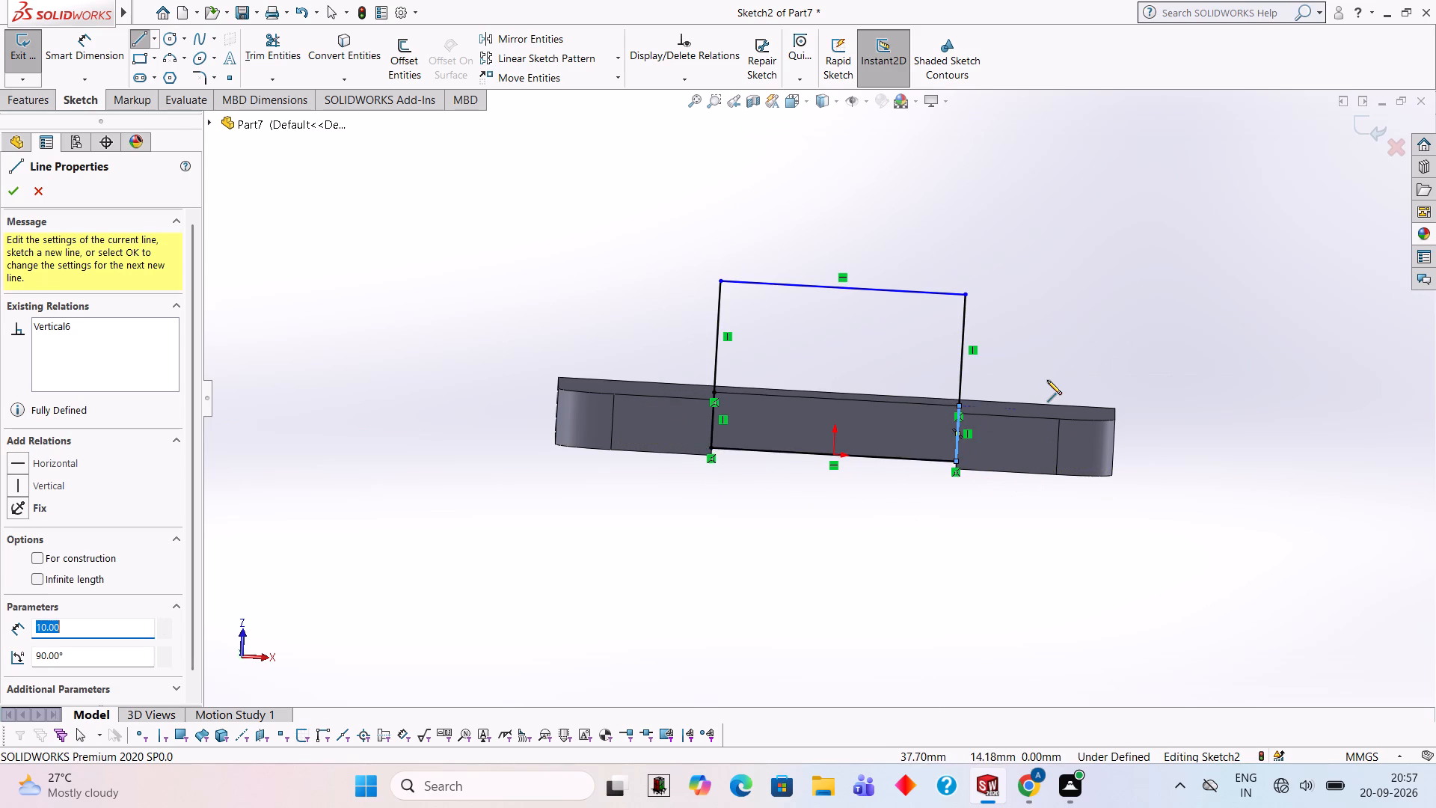
{"action": "key", "text": "Escape"}
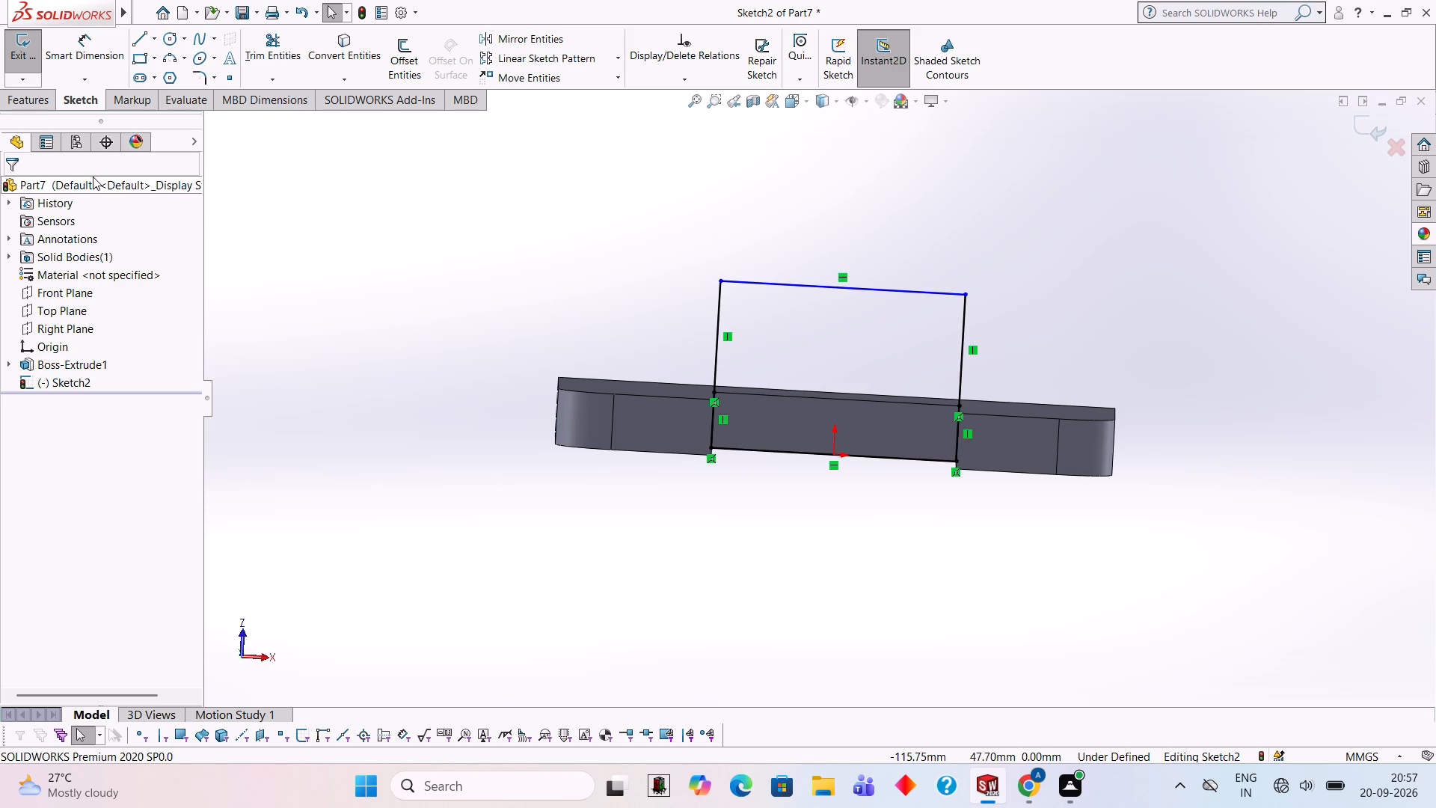
Begin a Boss-Extrude of the closed rectangular profile toward the open end of the recess with a blind depth of 20 mm.
{"action": "left_click", "coordinate": [28, 100]}
{"action": "left_click", "coordinate": [31, 65]}
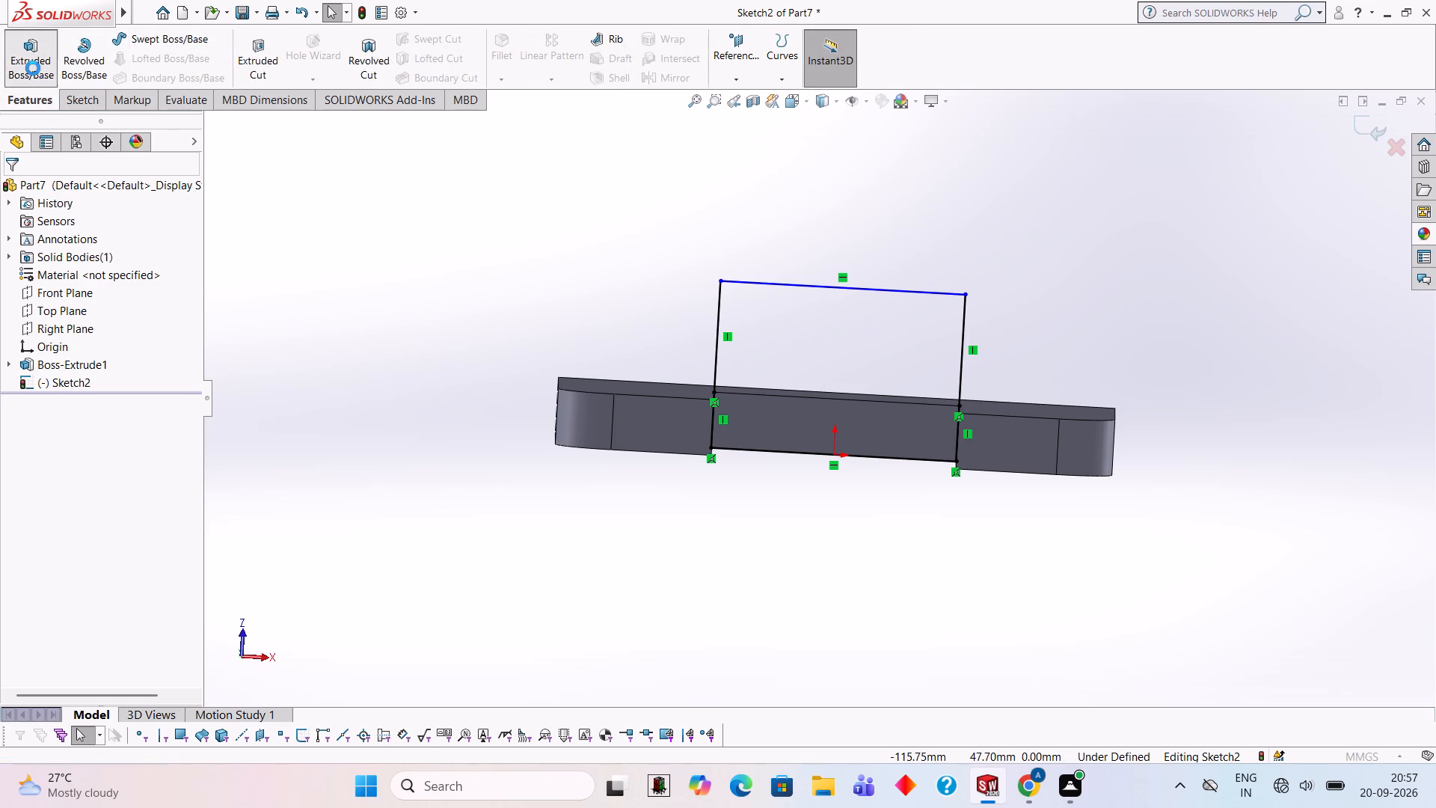
{"action": "scroll", "coordinate": [991, 158], "scroll_direction": "down", "scroll_amount": 1}
{"action": "middle_click_drag", "start_coordinate": [995, 165], "coordinate": [972, 311]}
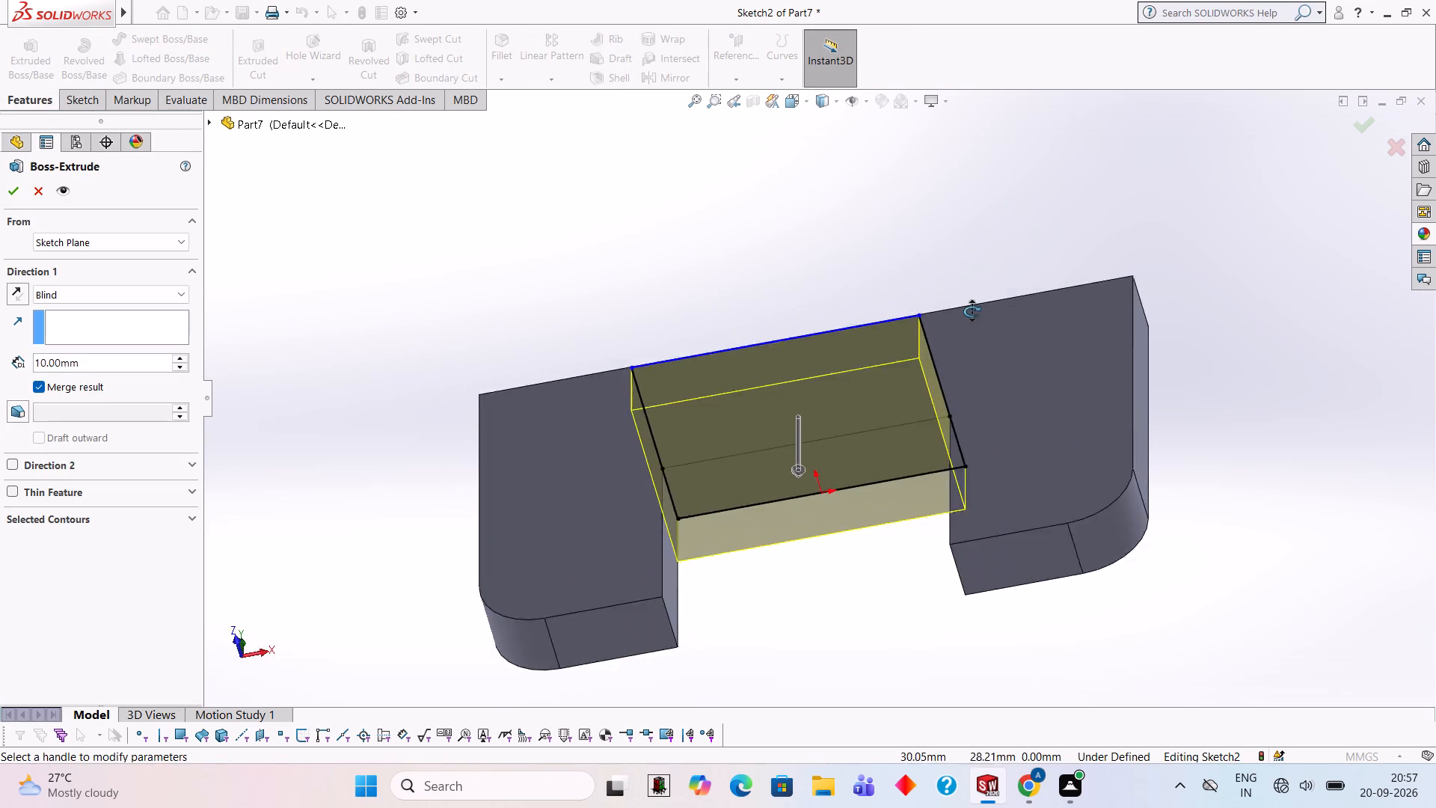
{"action": "middle_click_drag", "start_coordinate": [972, 311], "coordinate": [978, 319]}
{"action": "middle_click_drag", "start_coordinate": [404, 279], "coordinate": [411, 281]}
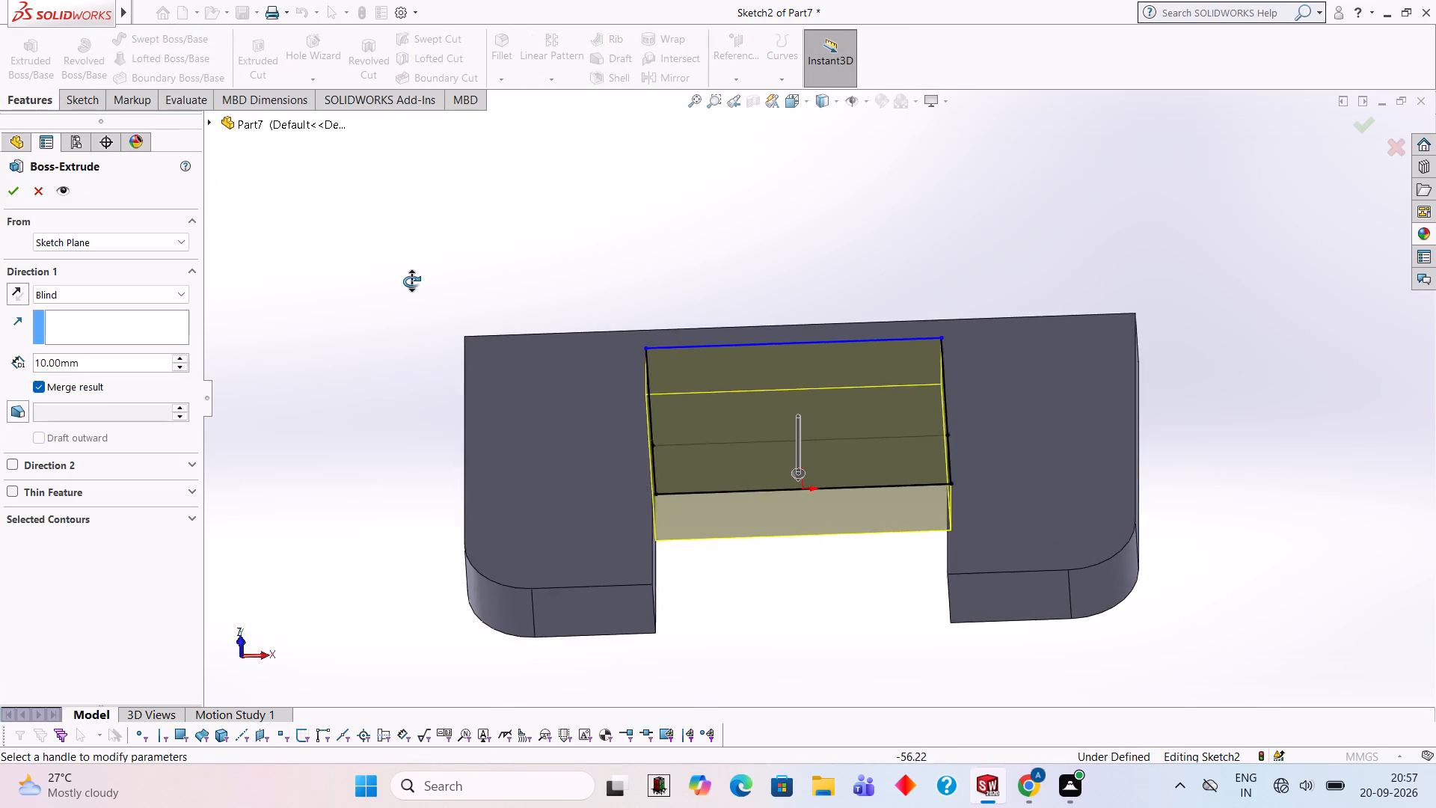
{"action": "middle_click_drag", "start_coordinate": [411, 281], "coordinate": [417, 284]}
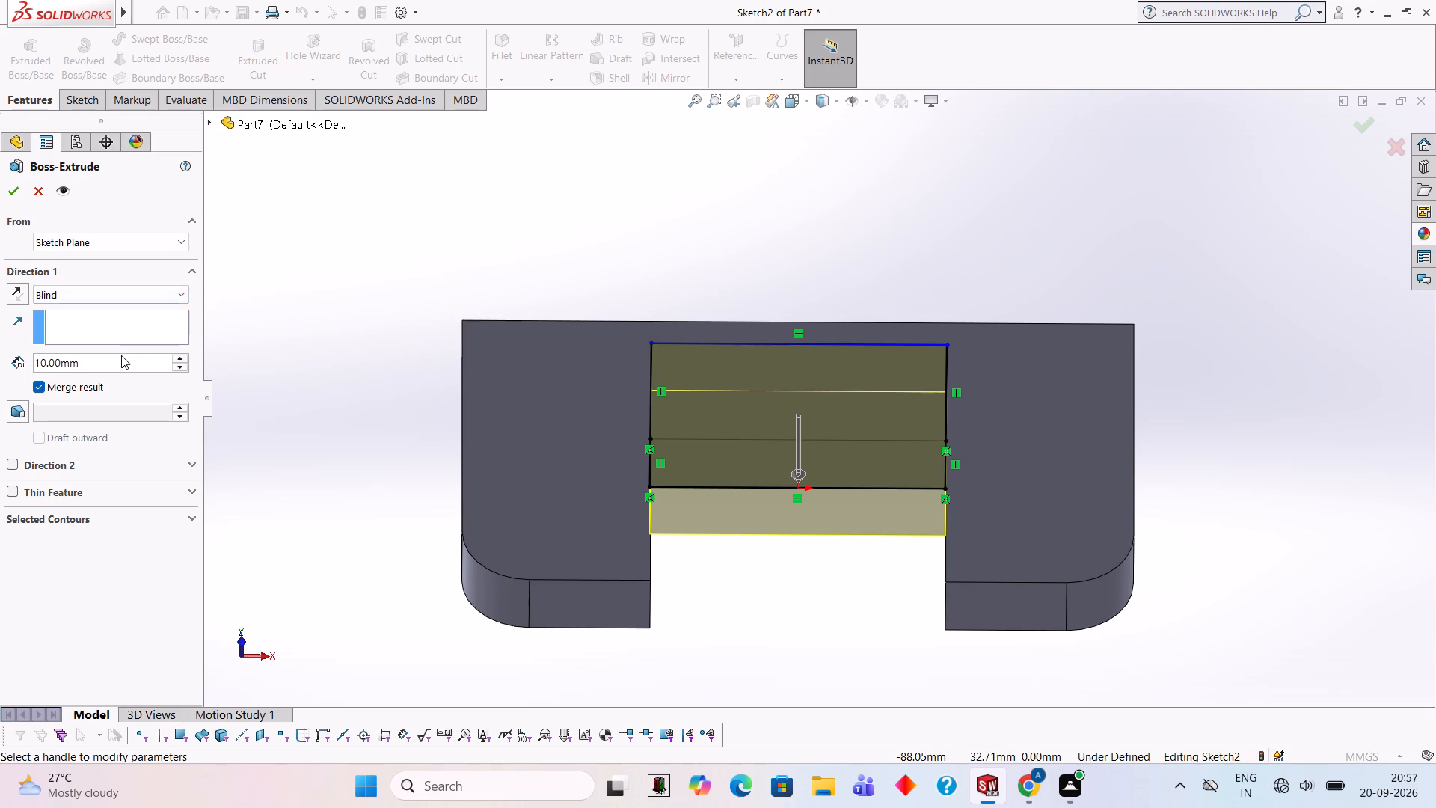
{"action": "left_click", "coordinate": [129, 367]}
{"action": "key", "text": "BackSpace"}
{"action": "key", "text": "BackSpace"}
{"action": "key", "text": "BackSpace"}
{"action": "key", "text": "BackSpace"}
{"action": "key", "text": "BackSpace"}
{"action": "key", "text": "BackSpace"}
{"action": "key", "text": "BackSpace"}
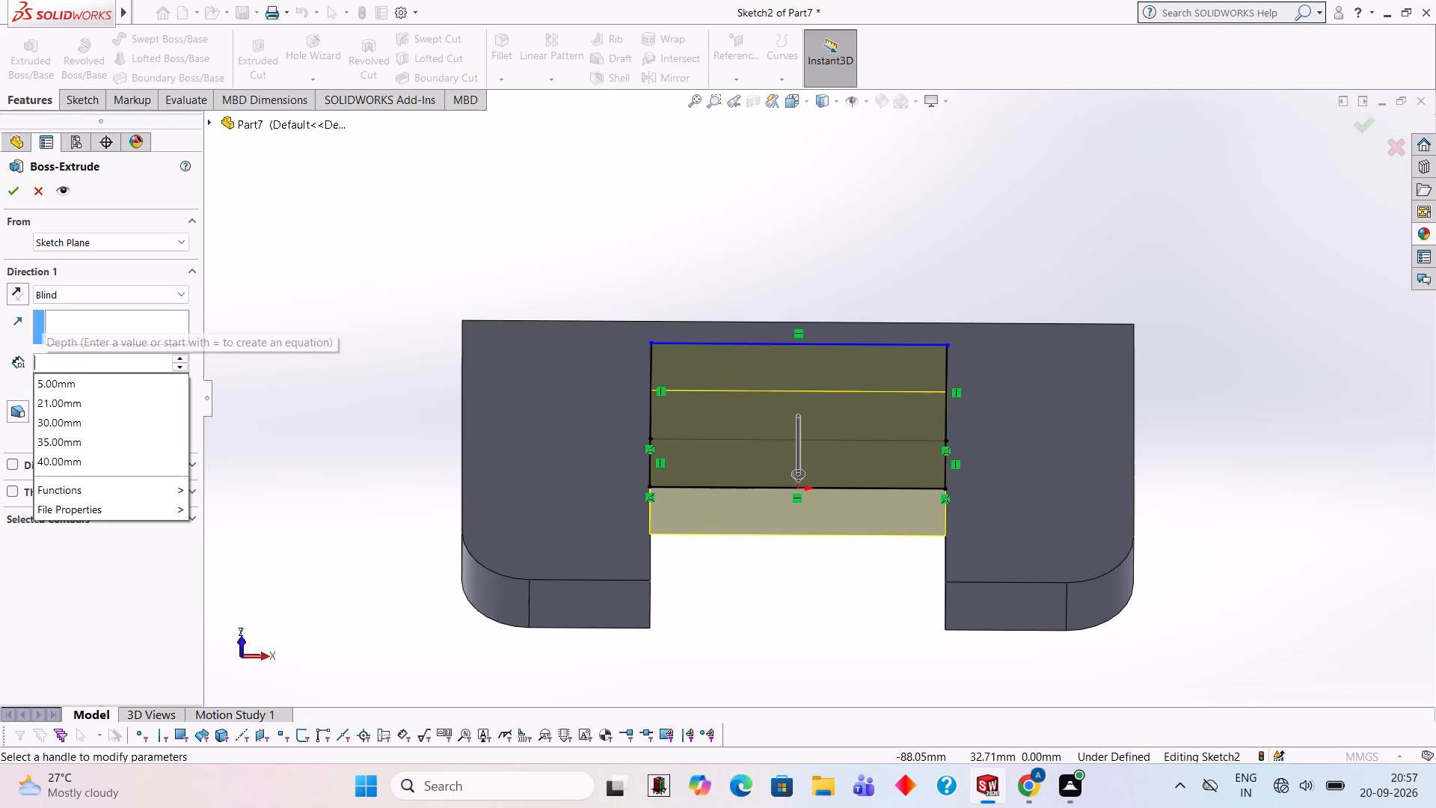
{"action": "type", "text": "20"}
{"action": "key", "text": "Return"}
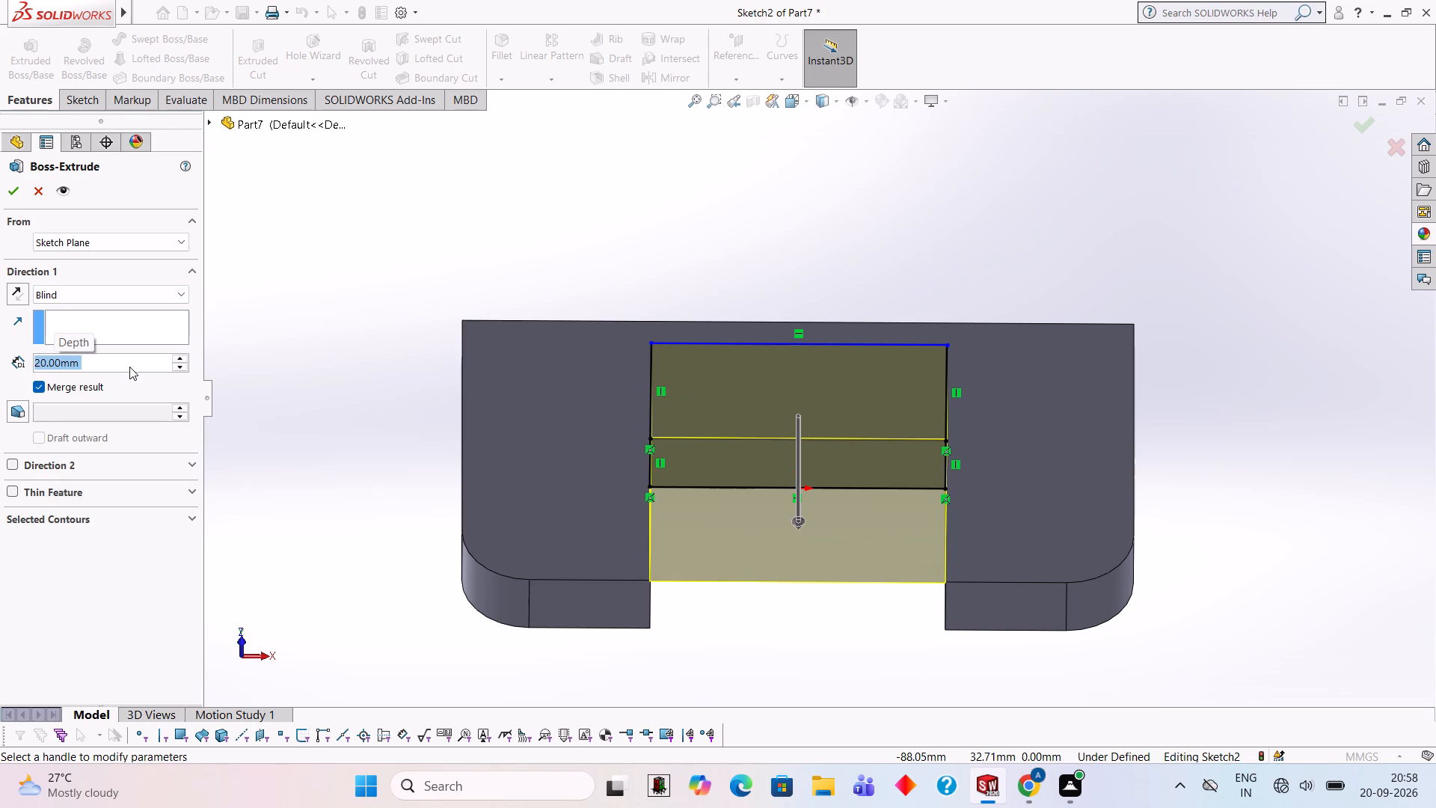
Set the blind depth of the rectangular profile's extrusion to 30 mm and complete the feature.
{"action": "type", "text": "30"}
{"action": "key", "text": "Return"}
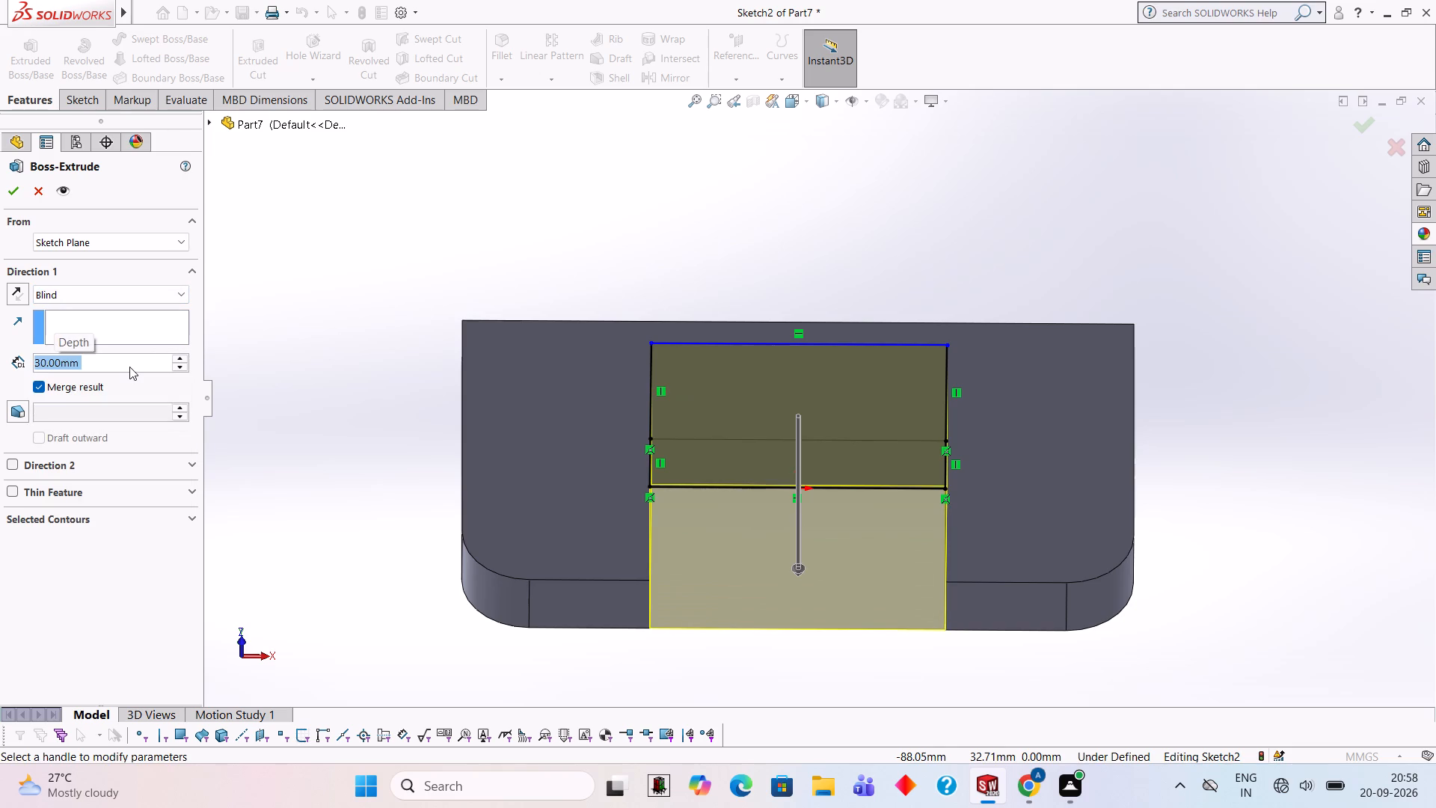
{"action": "left_click", "coordinate": [7, 198]}
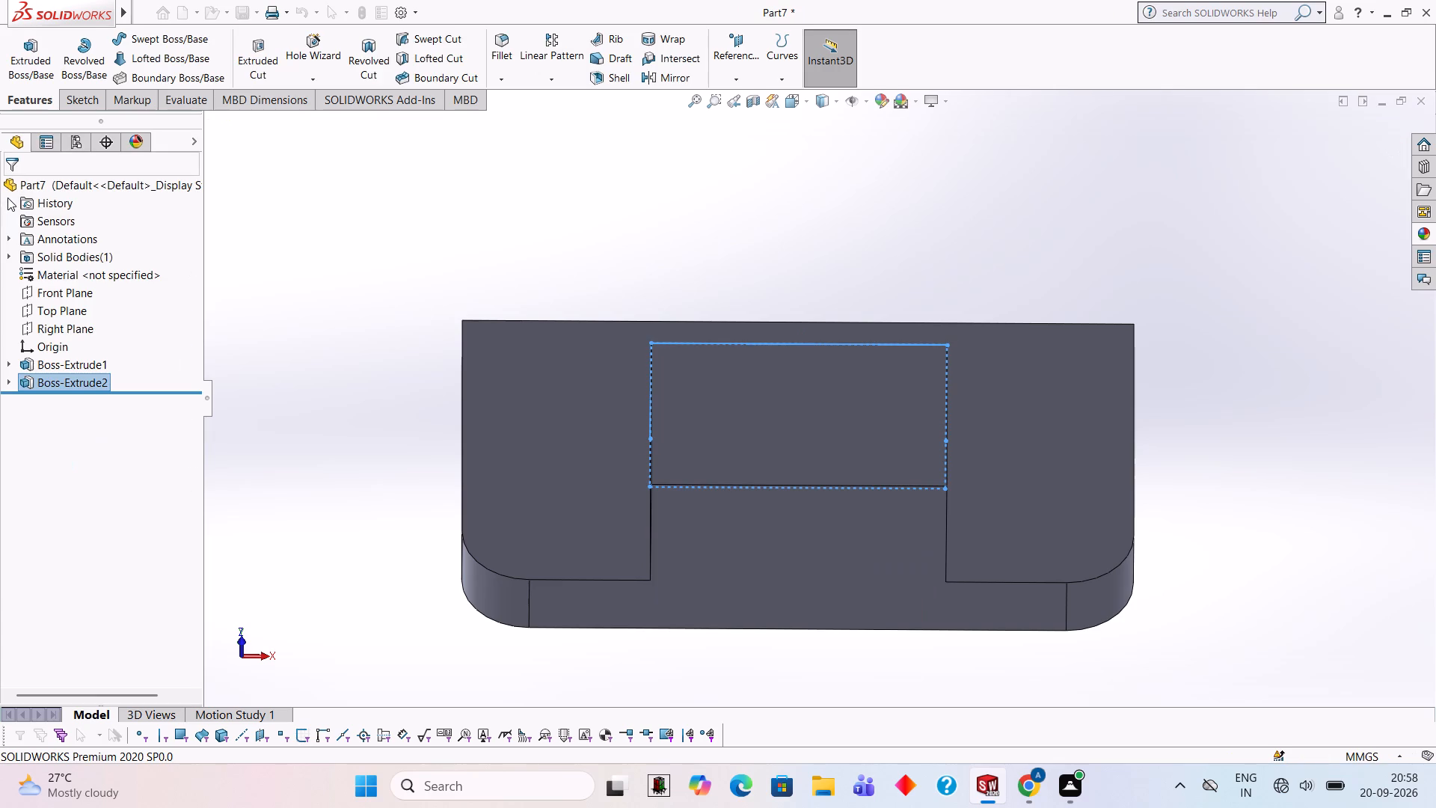
Start a new sketch on the T-shaped end face formed by the plate and the raised block, viewed normal to the face.
{"action": "left_click", "coordinate": [537, 242]}
{"action": "middle_click_drag", "start_coordinate": [537, 242], "coordinate": [581, 368]}
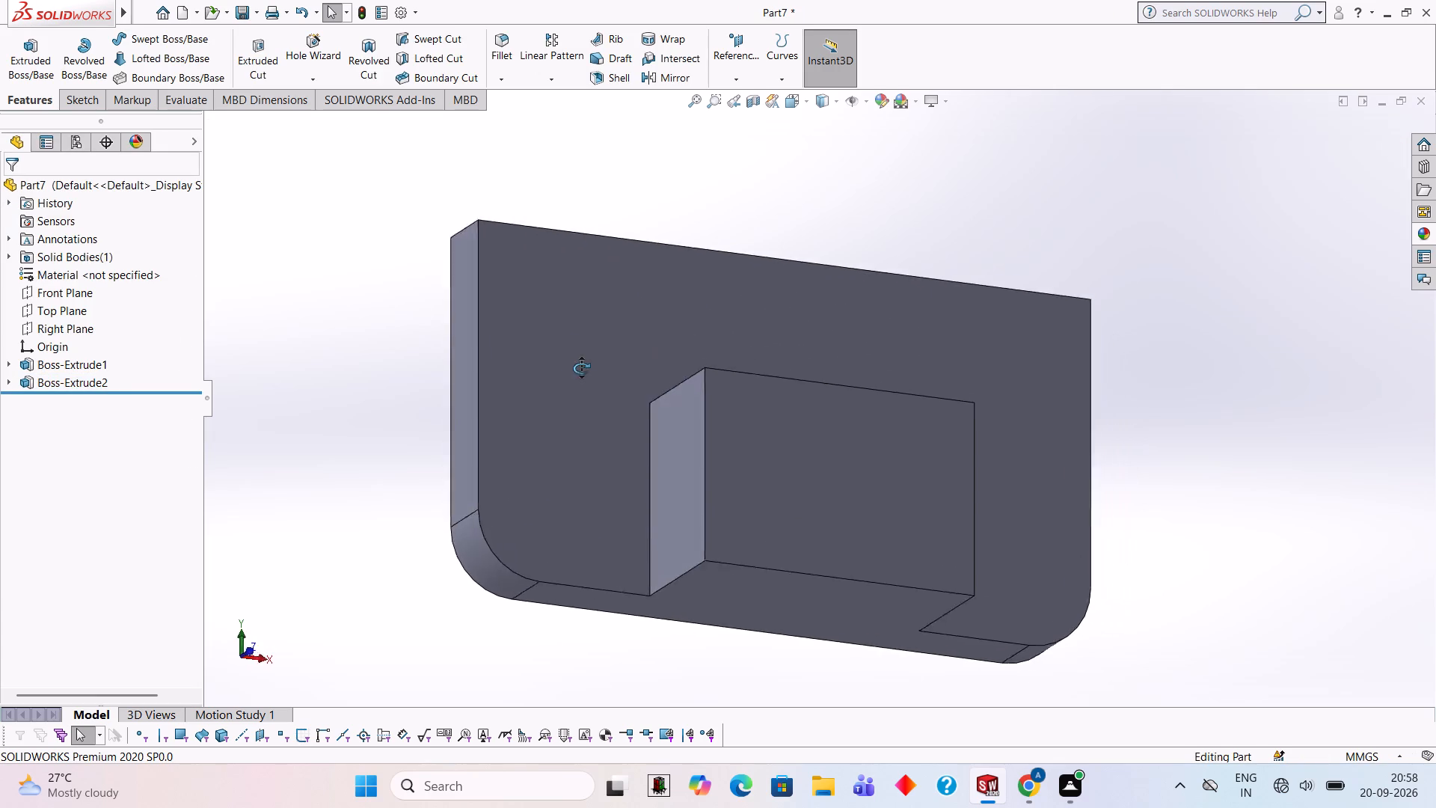
{"action": "middle_click_drag", "start_coordinate": [581, 368], "coordinate": [589, 389]}
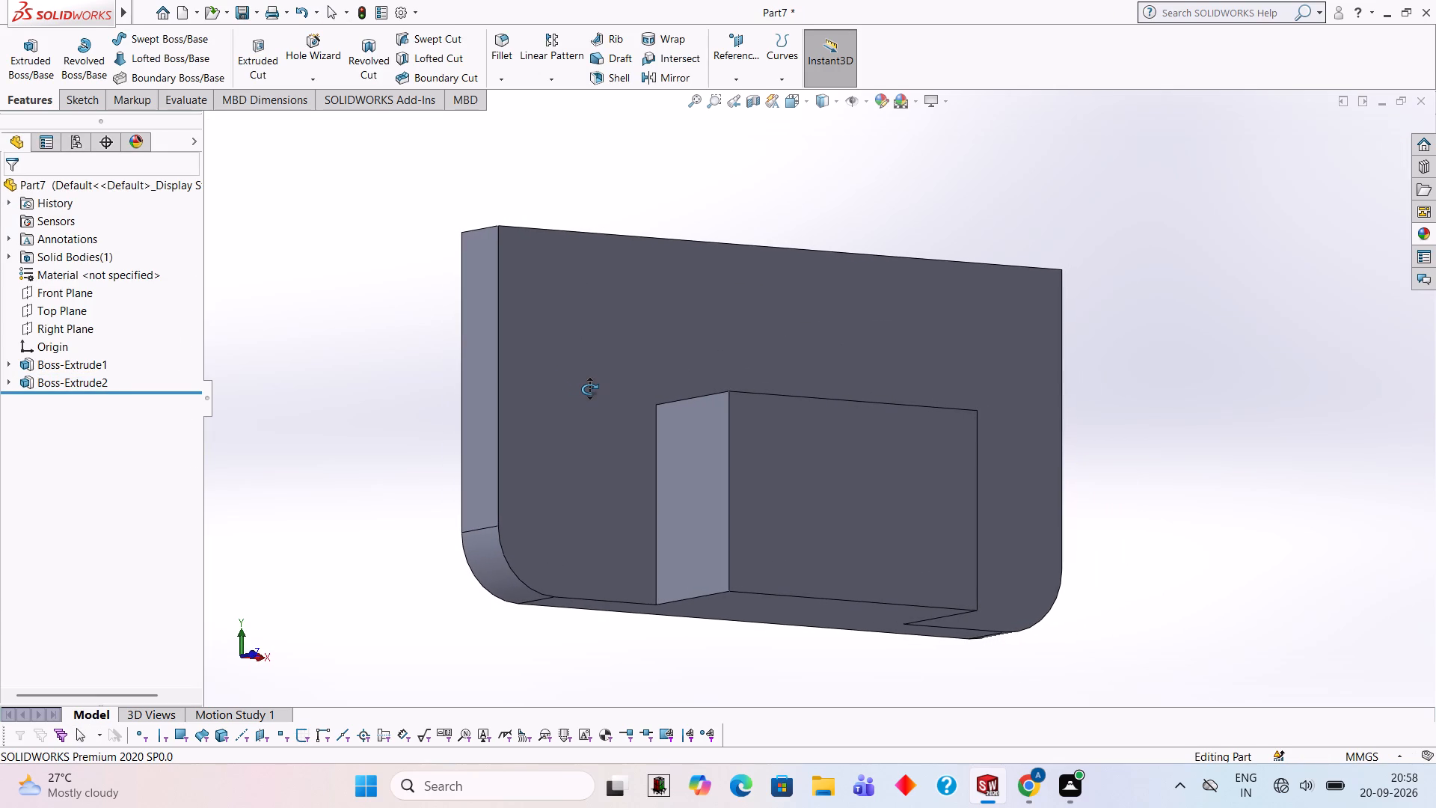
{"action": "middle_click_drag", "start_coordinate": [589, 389], "coordinate": [530, 206]}
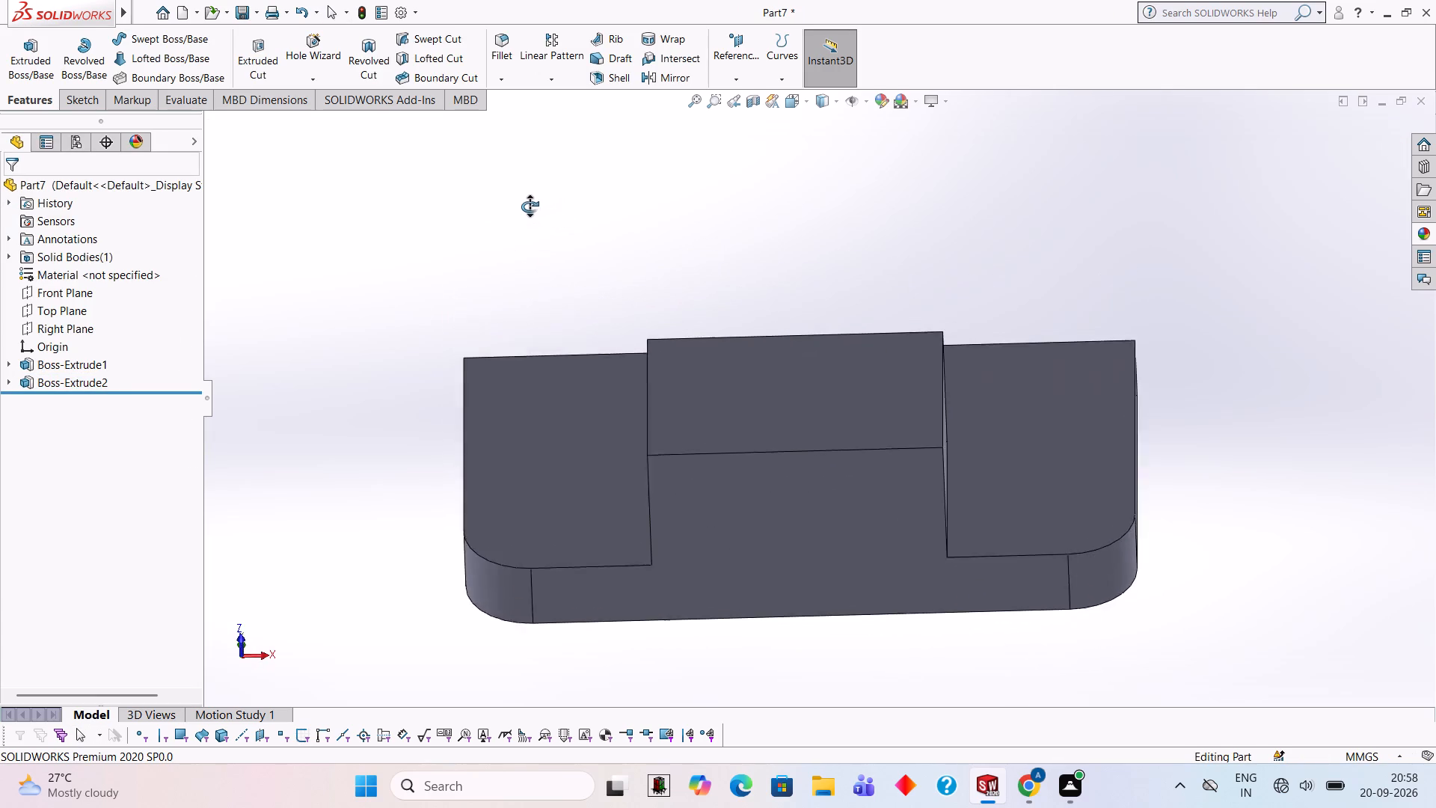
{"action": "middle_click_drag", "start_coordinate": [530, 206], "coordinate": [529, 212]}
{"action": "middle_click_drag", "start_coordinate": [497, 314], "coordinate": [497, 215]}
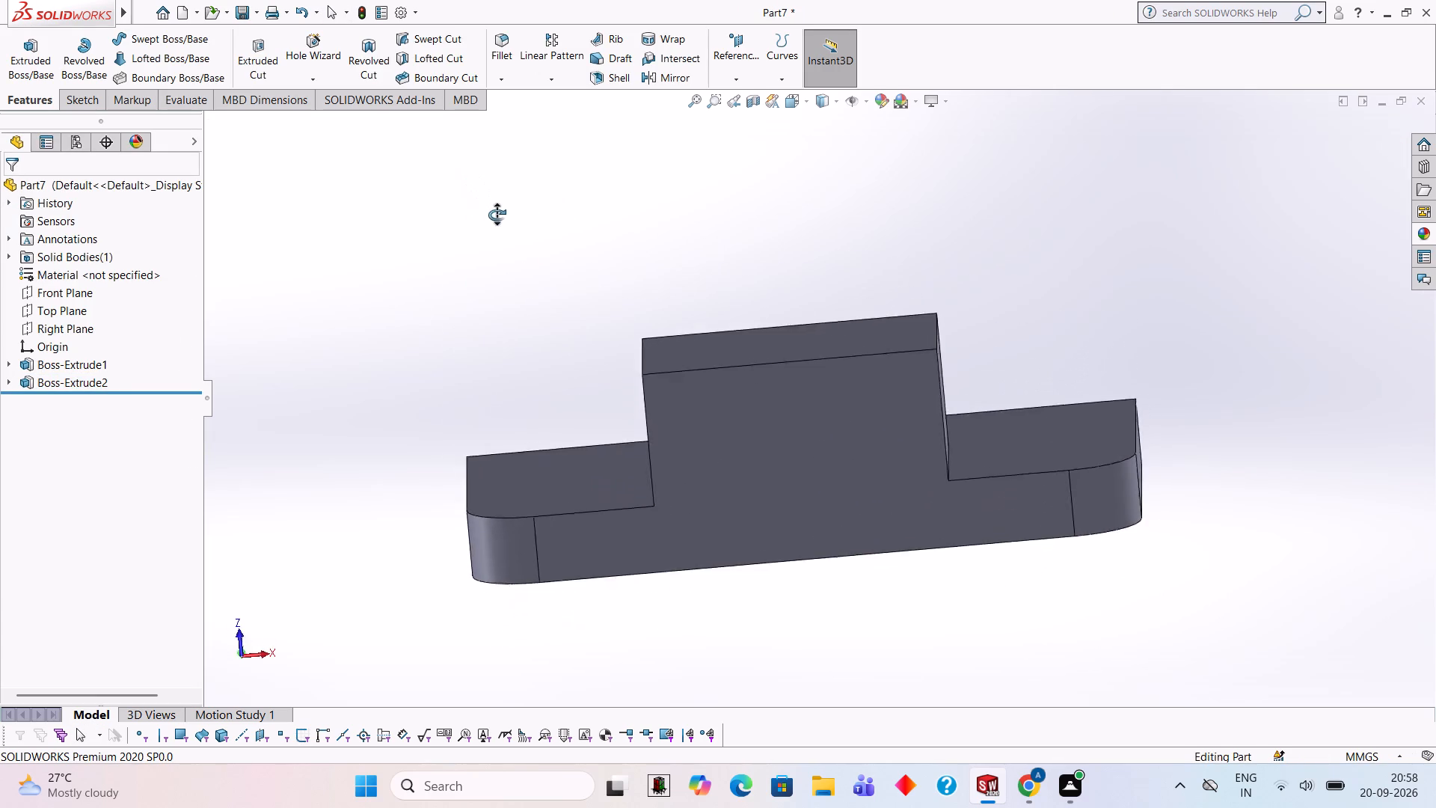
{"action": "middle_click_drag", "start_coordinate": [497, 215], "coordinate": [509, 185]}
{"action": "left_click", "coordinate": [827, 456]}
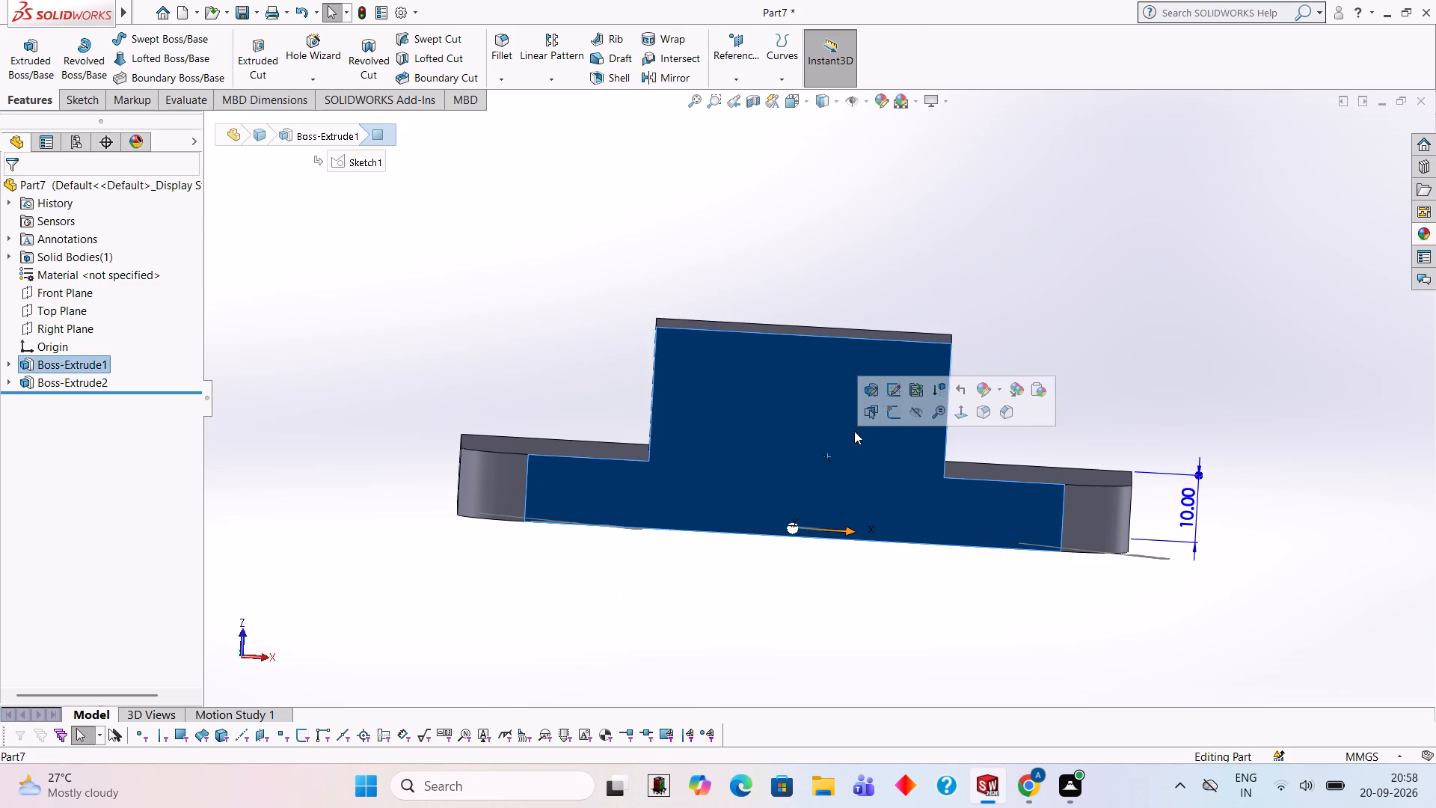
{"action": "left_click", "coordinate": [886, 414]}
{"action": "key", "text": "ctrl+8"}
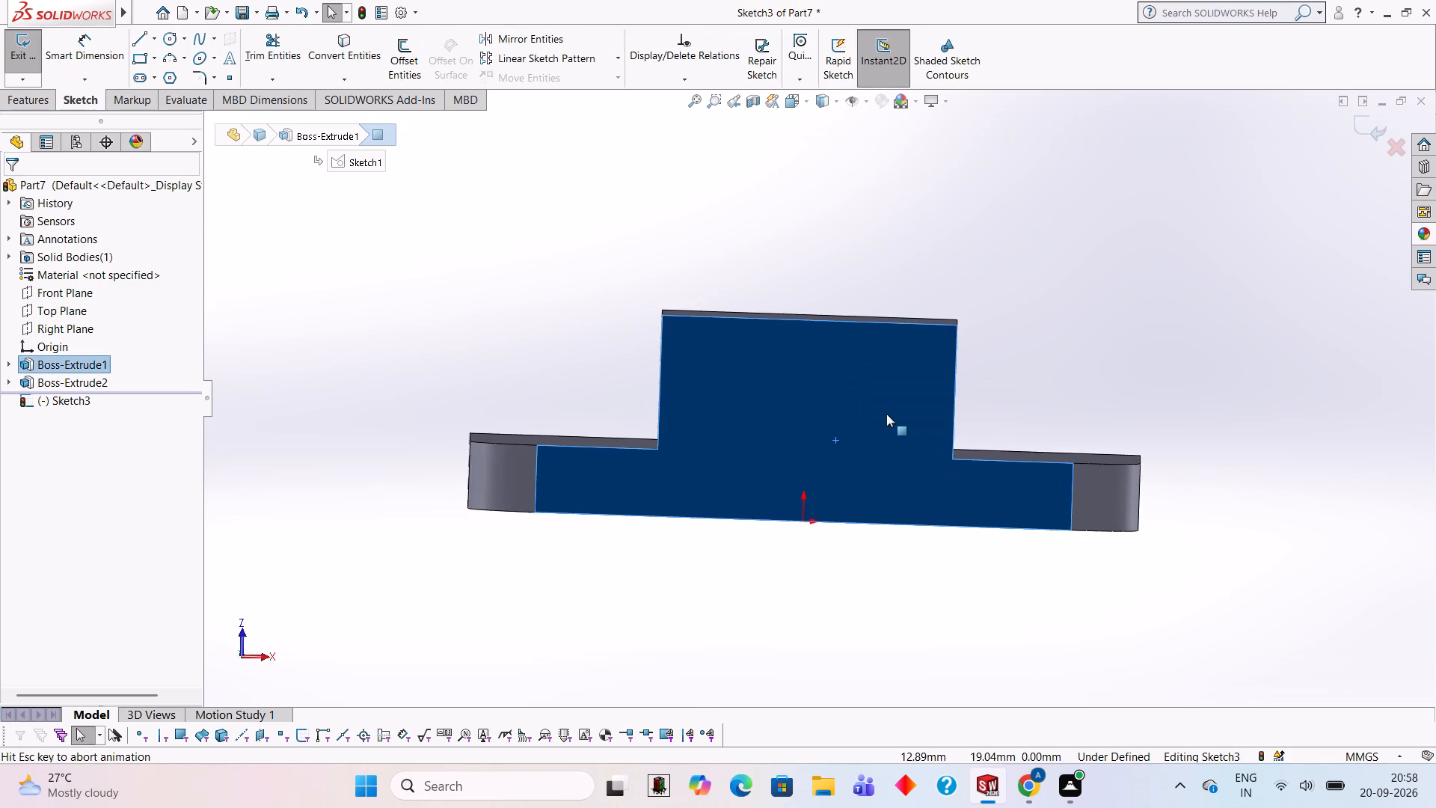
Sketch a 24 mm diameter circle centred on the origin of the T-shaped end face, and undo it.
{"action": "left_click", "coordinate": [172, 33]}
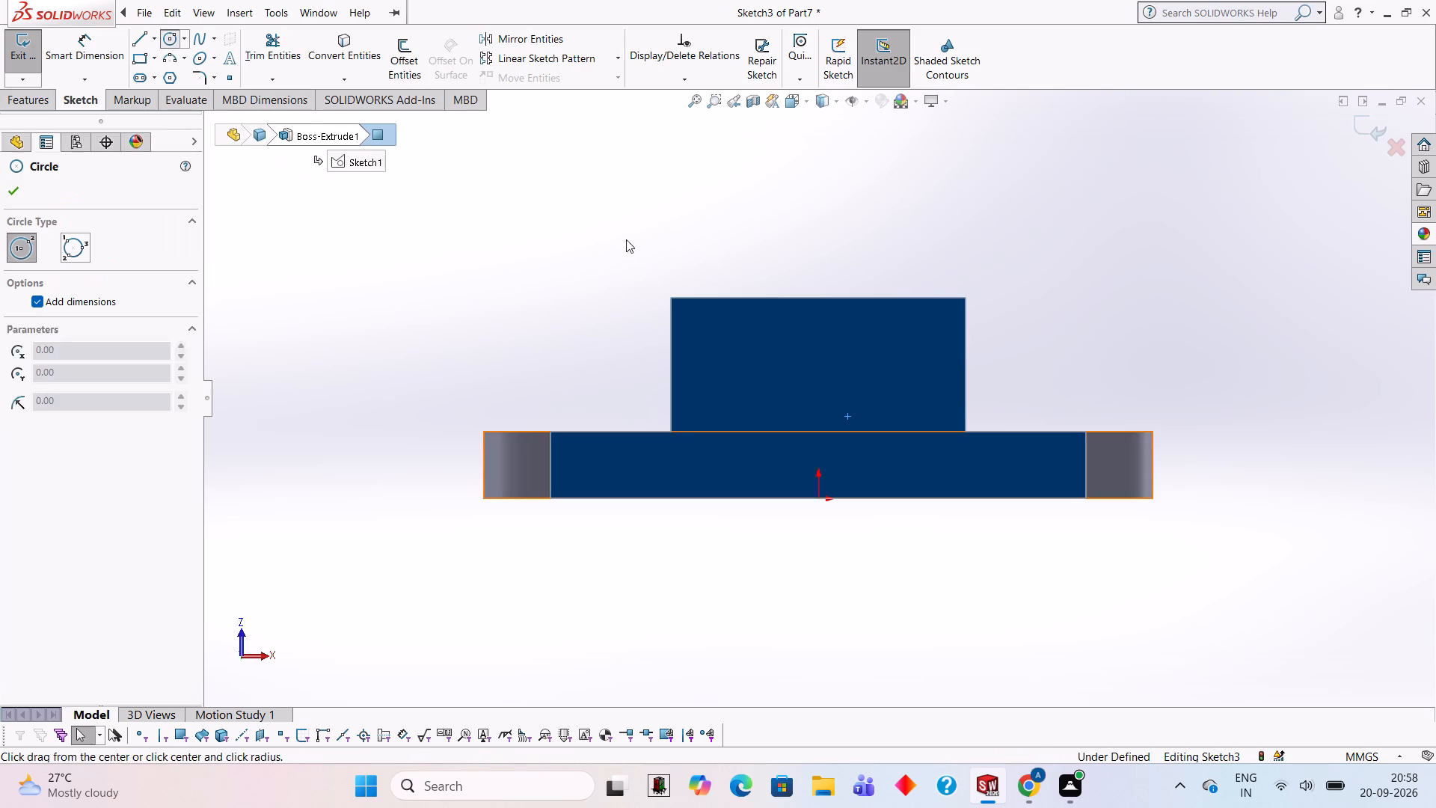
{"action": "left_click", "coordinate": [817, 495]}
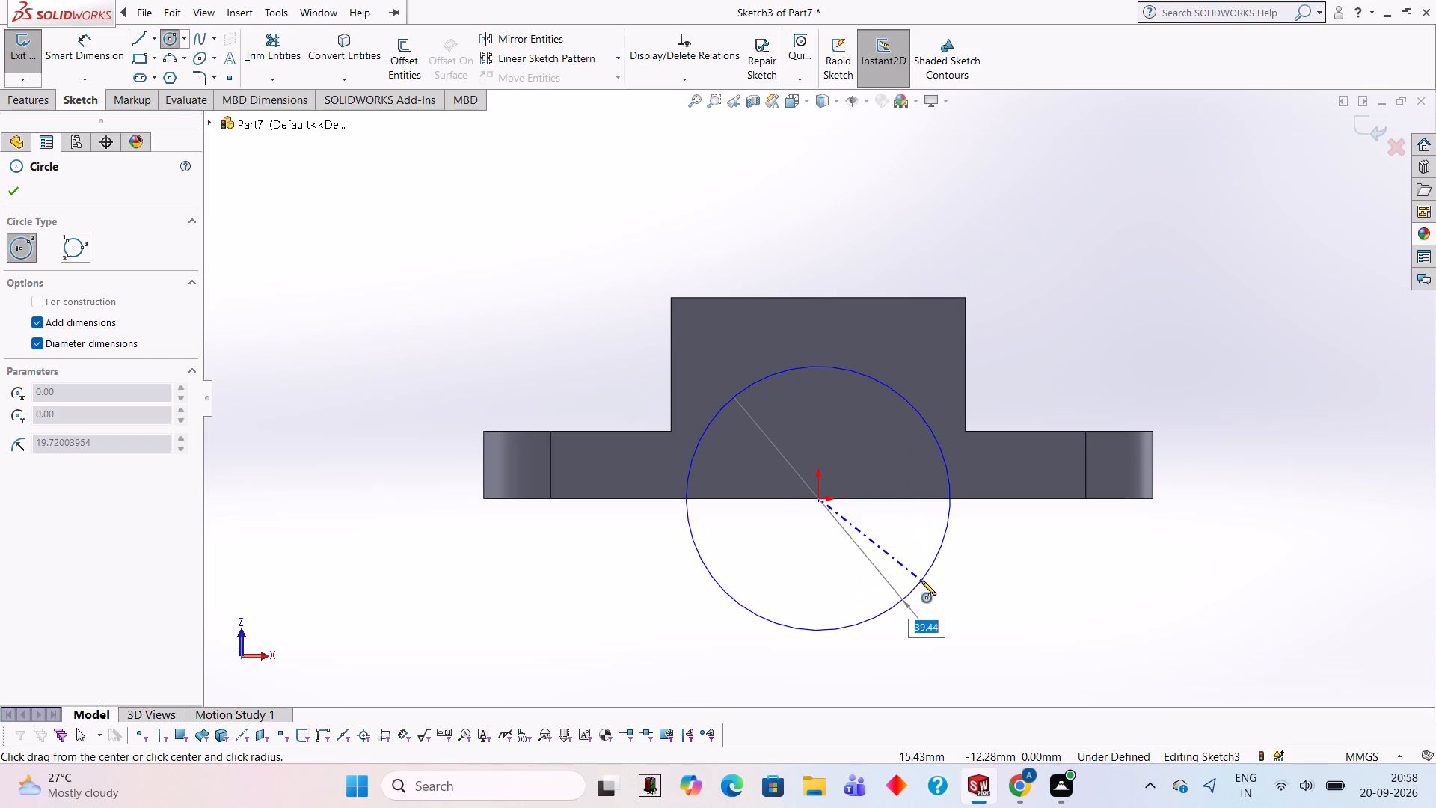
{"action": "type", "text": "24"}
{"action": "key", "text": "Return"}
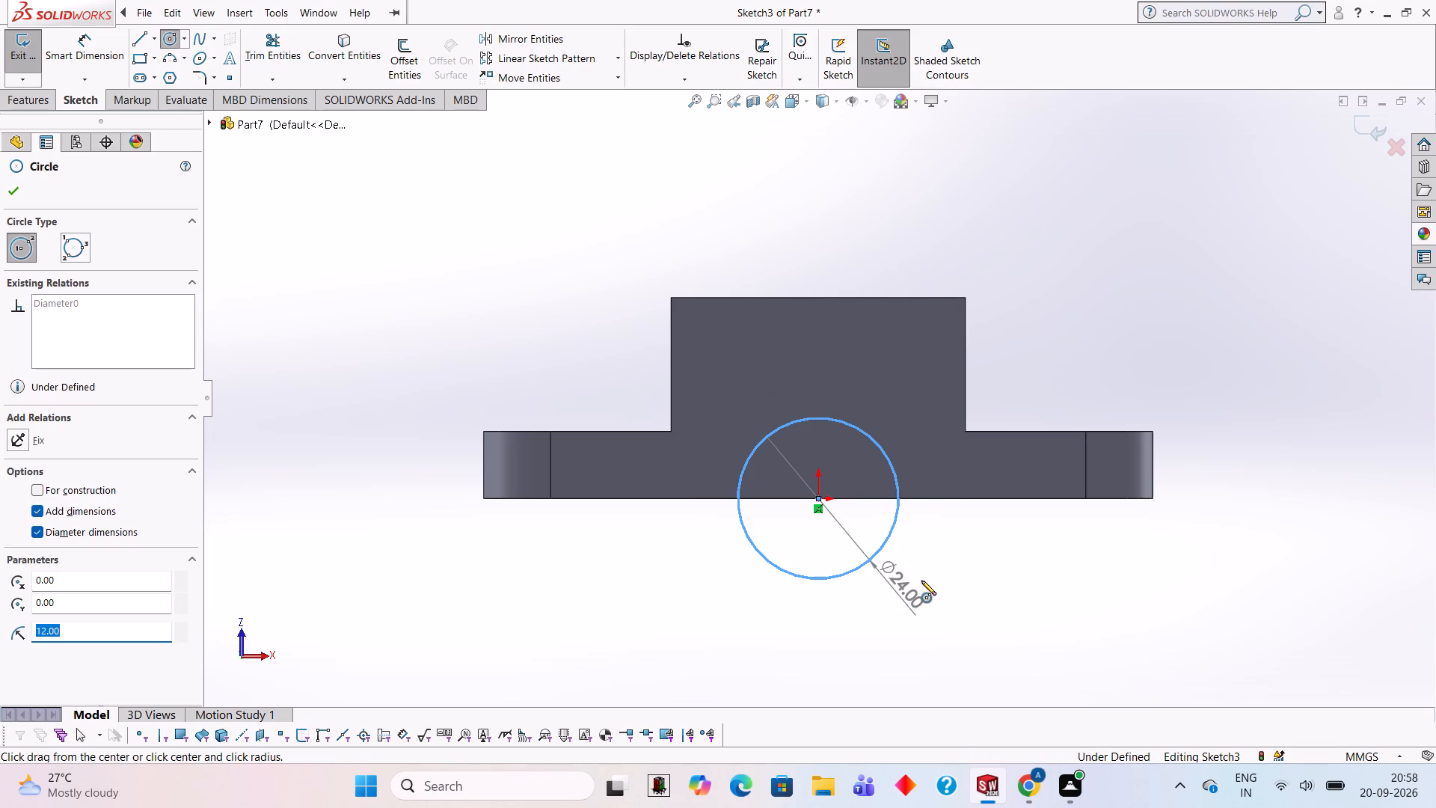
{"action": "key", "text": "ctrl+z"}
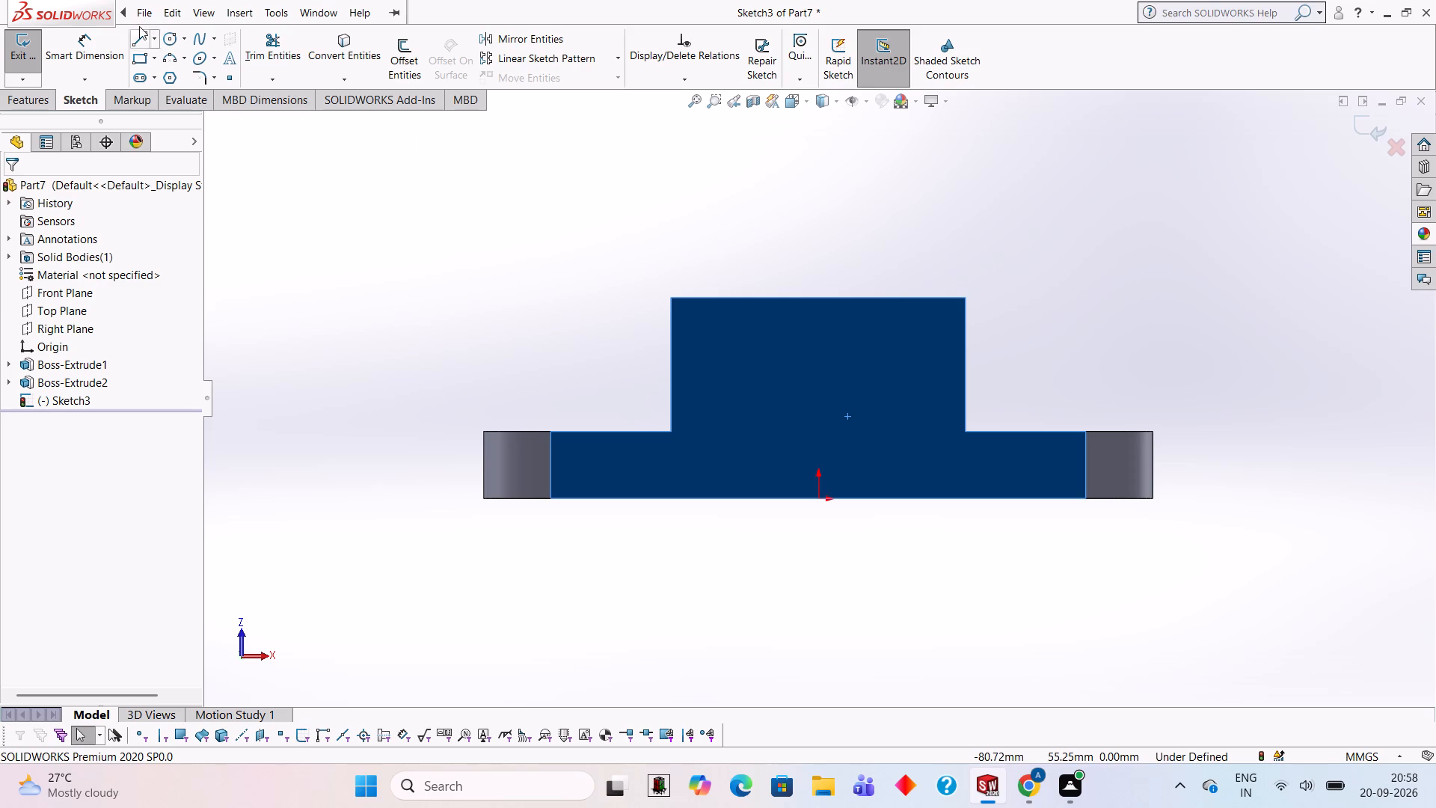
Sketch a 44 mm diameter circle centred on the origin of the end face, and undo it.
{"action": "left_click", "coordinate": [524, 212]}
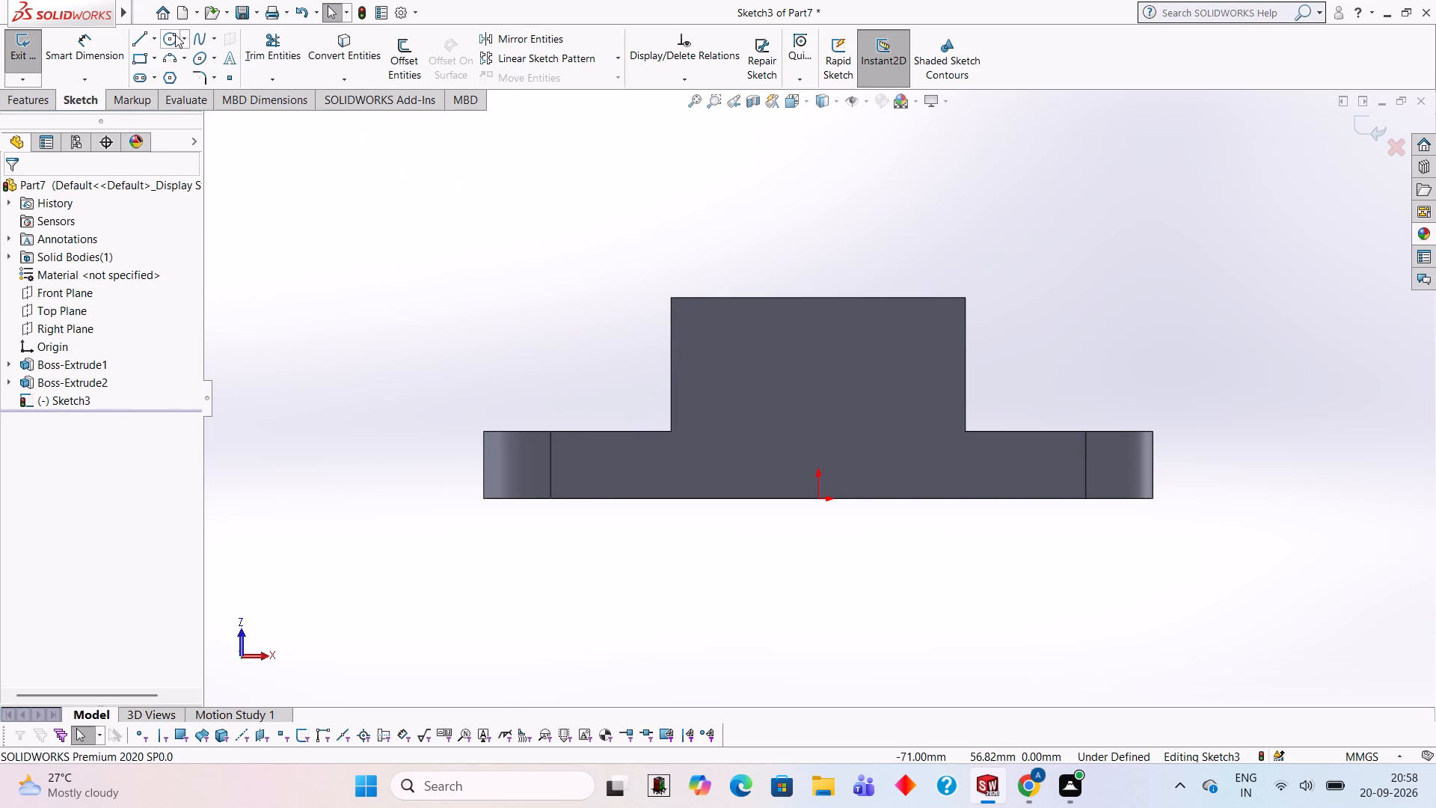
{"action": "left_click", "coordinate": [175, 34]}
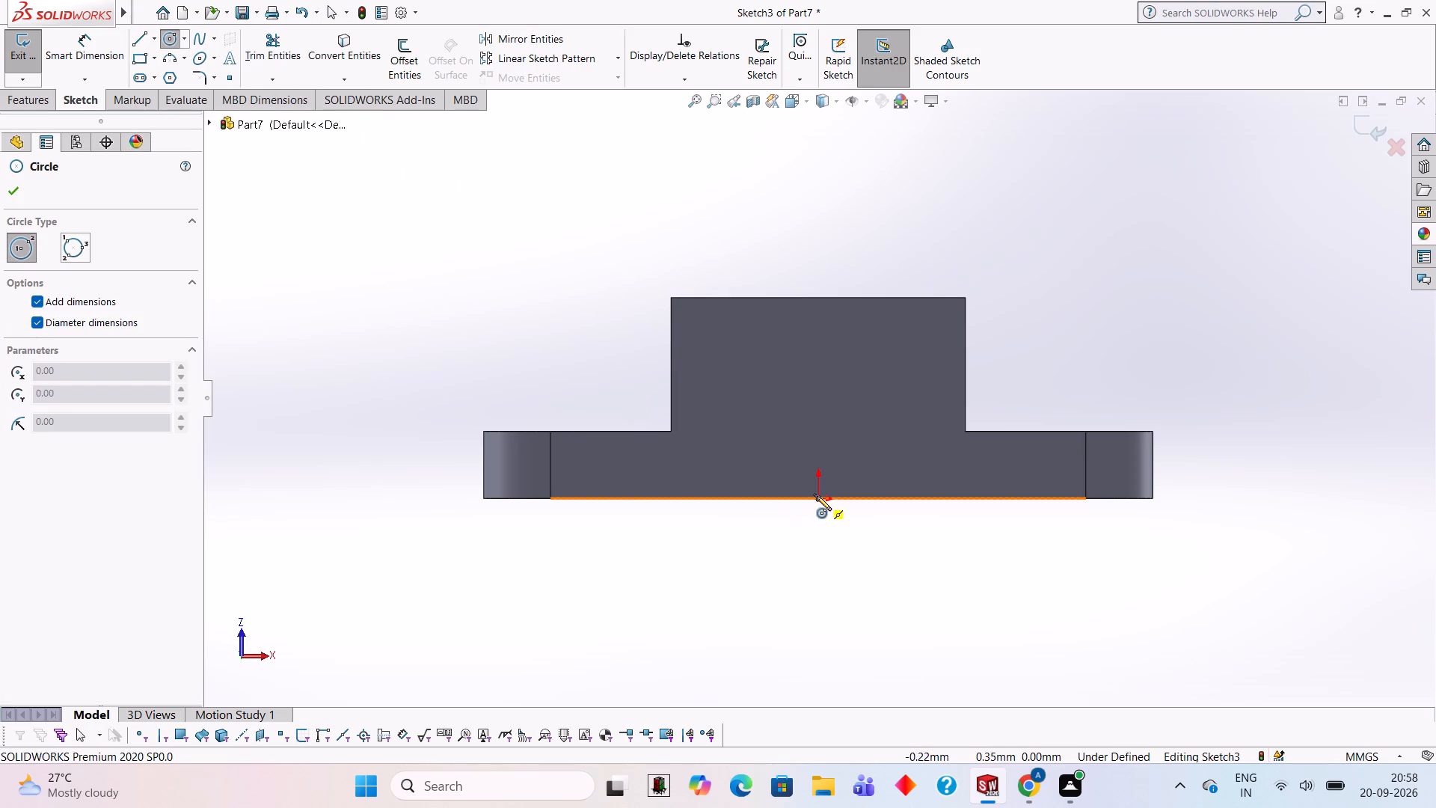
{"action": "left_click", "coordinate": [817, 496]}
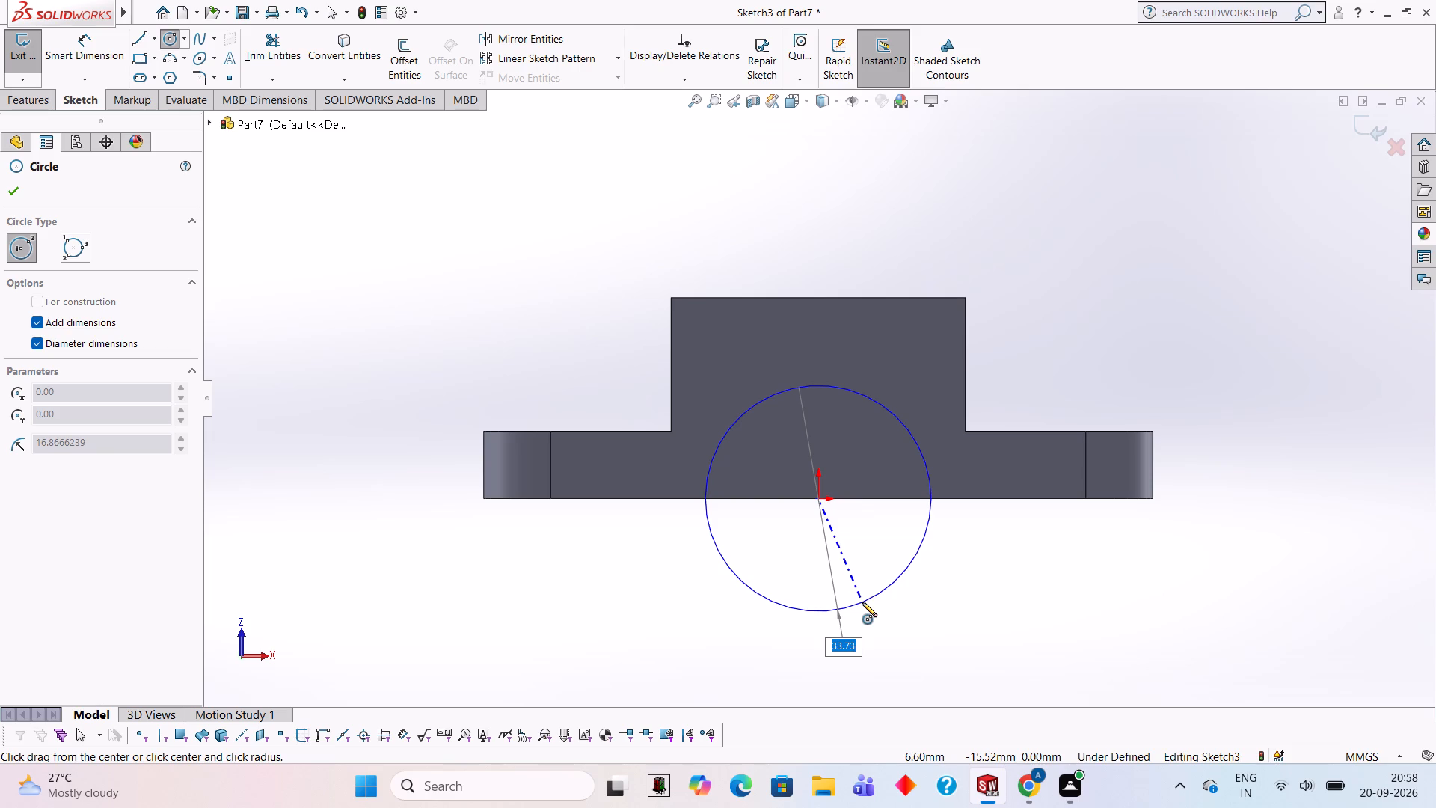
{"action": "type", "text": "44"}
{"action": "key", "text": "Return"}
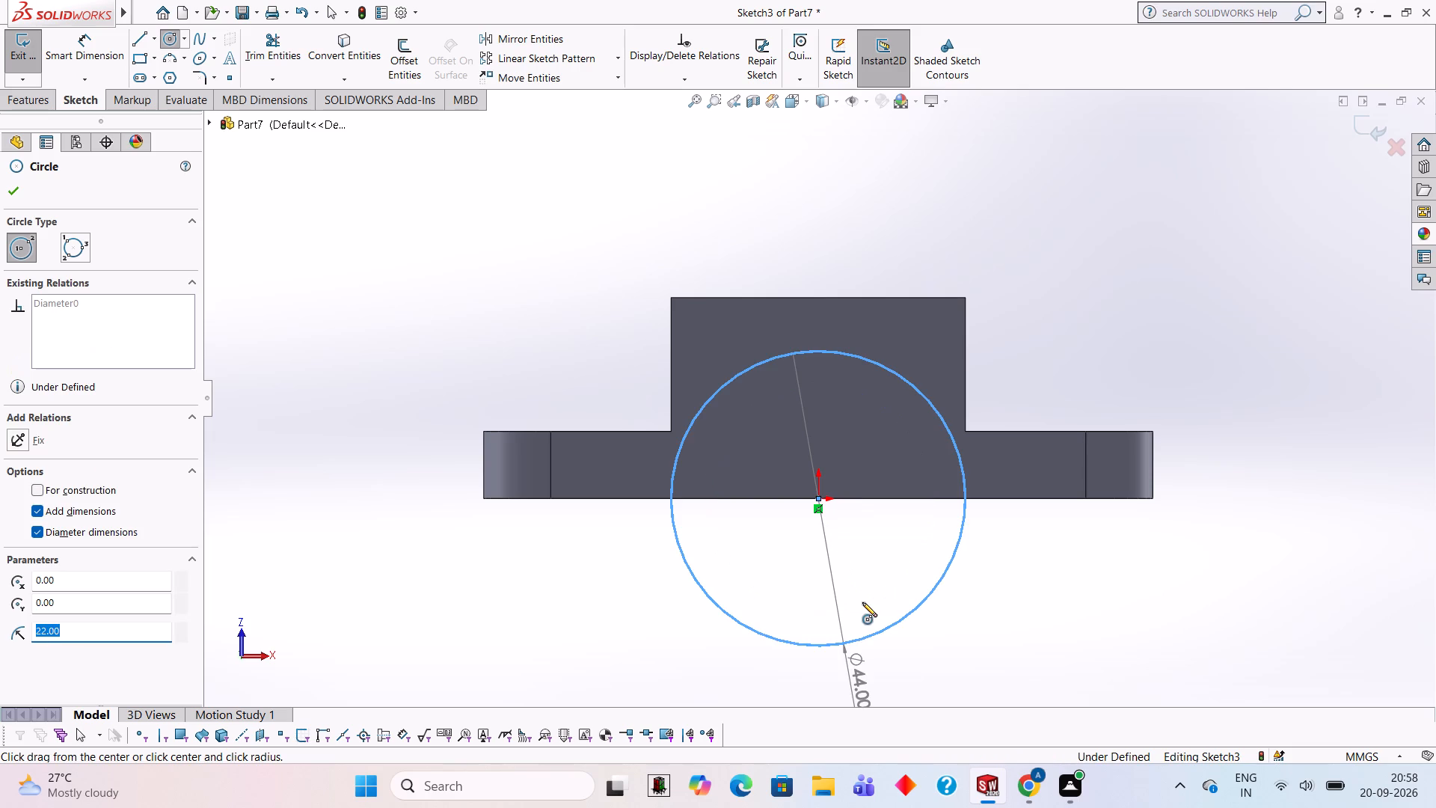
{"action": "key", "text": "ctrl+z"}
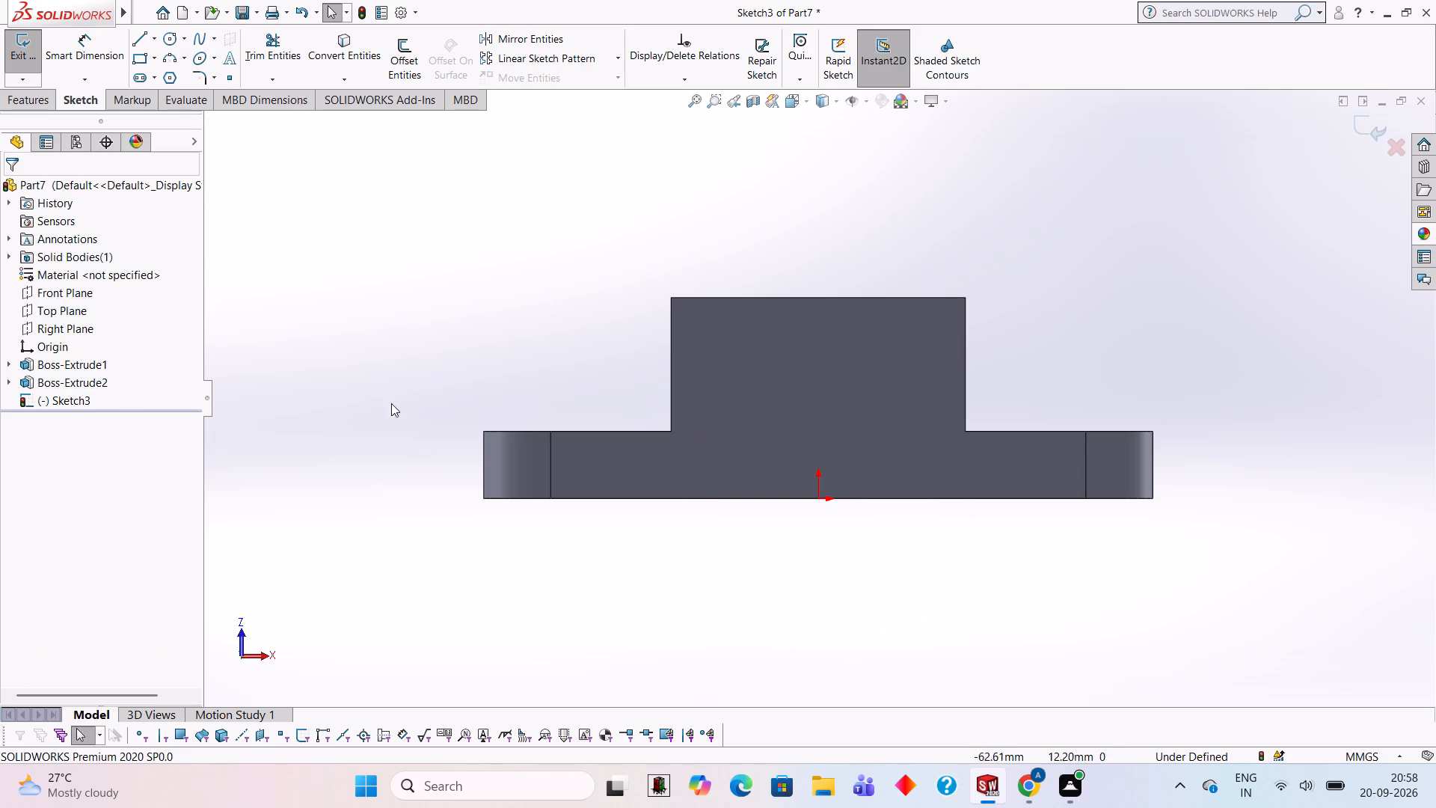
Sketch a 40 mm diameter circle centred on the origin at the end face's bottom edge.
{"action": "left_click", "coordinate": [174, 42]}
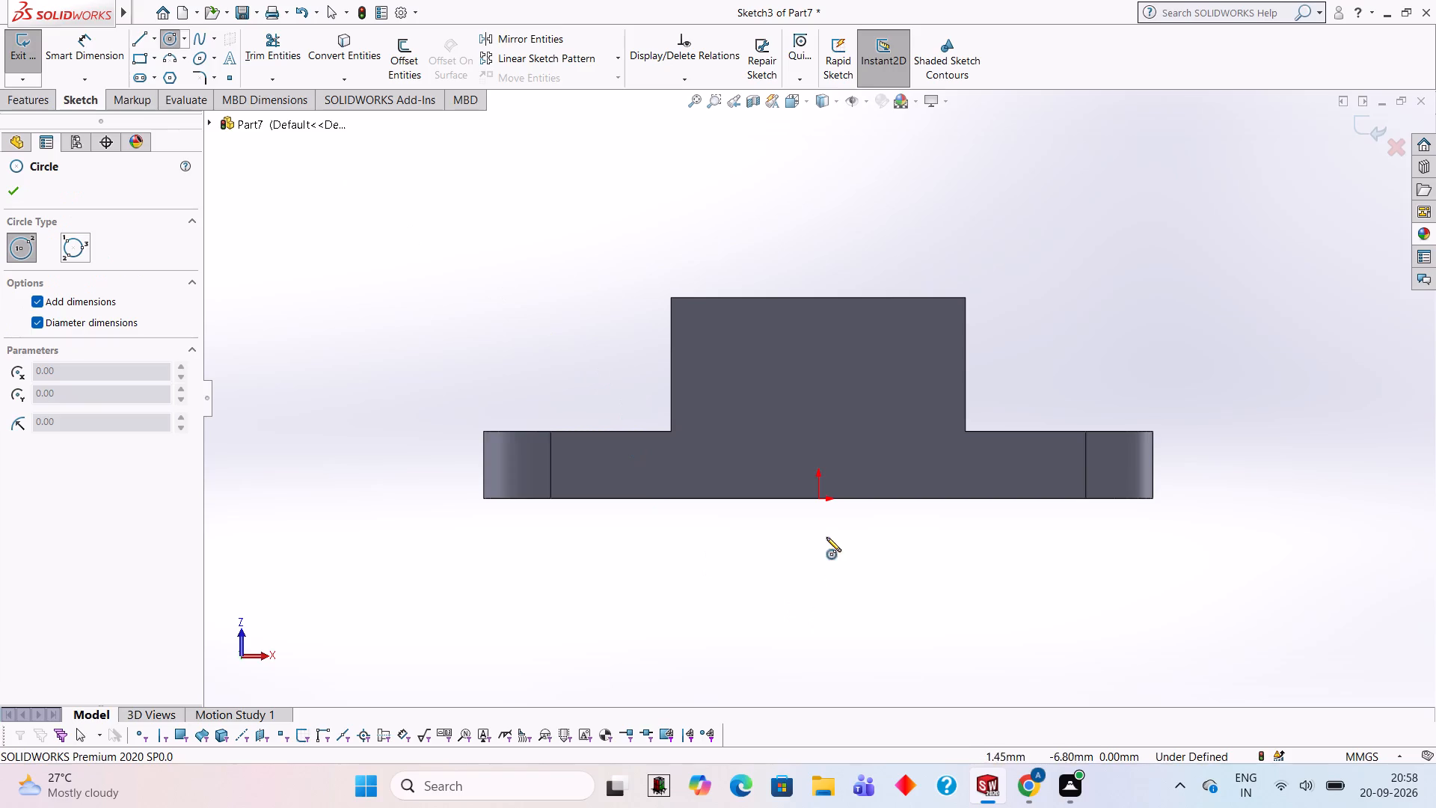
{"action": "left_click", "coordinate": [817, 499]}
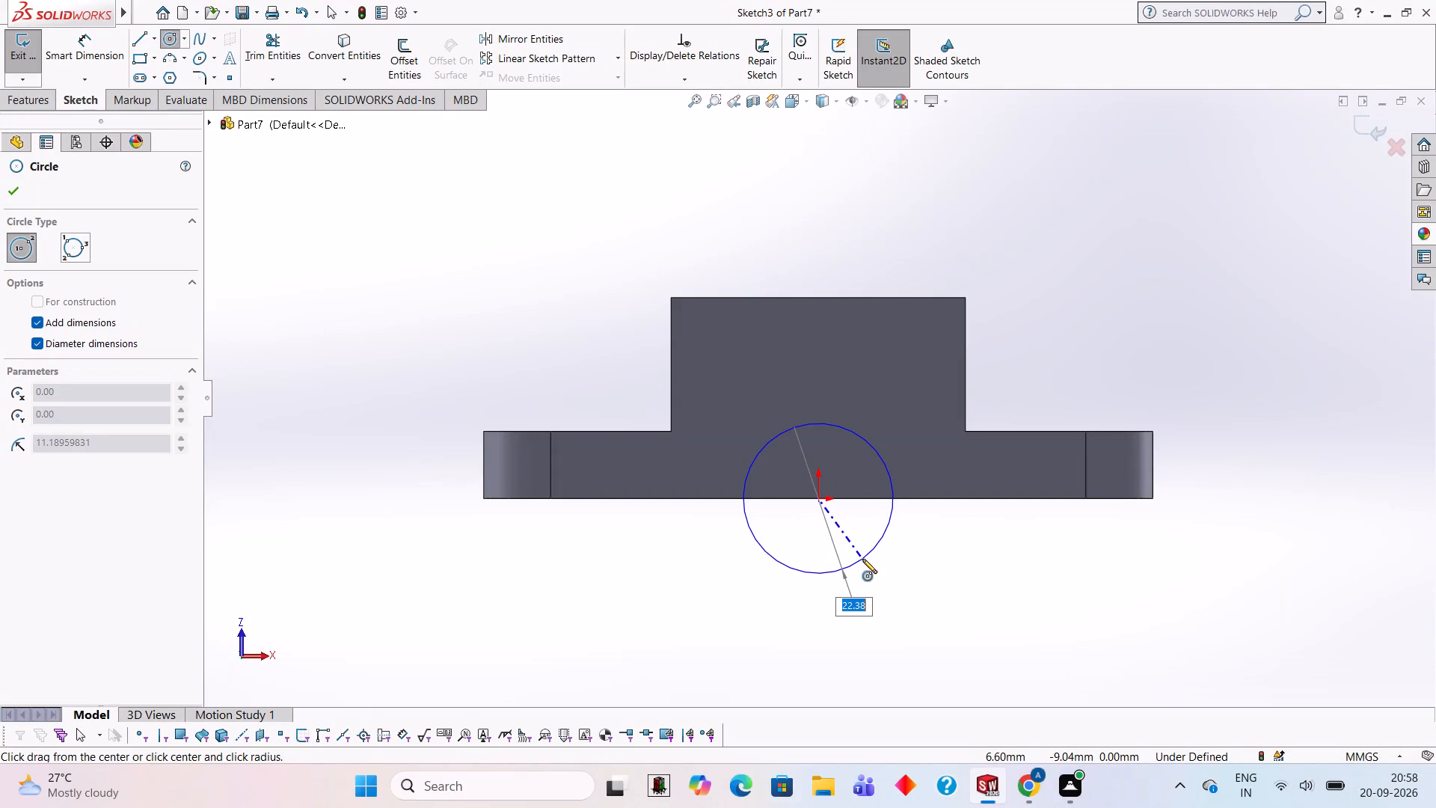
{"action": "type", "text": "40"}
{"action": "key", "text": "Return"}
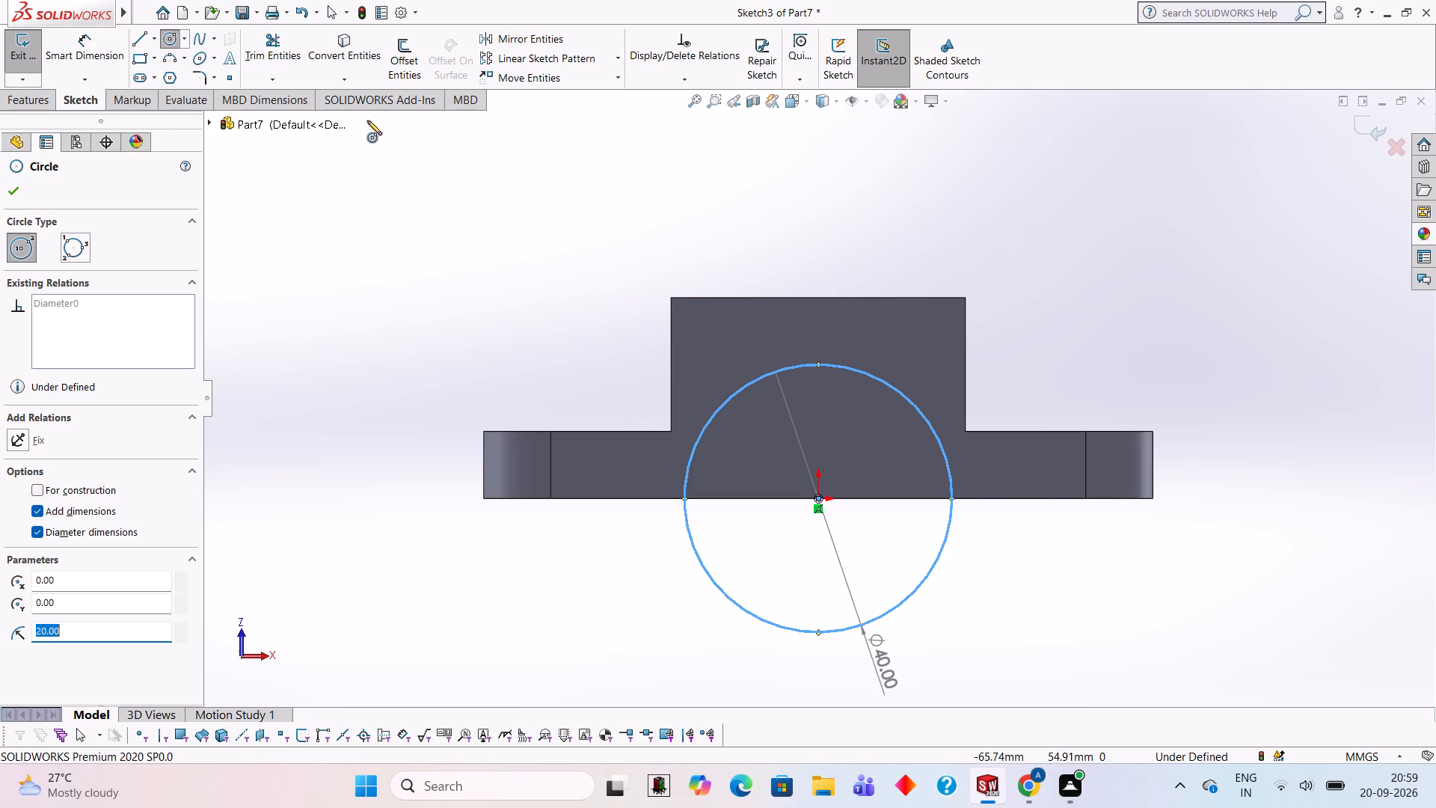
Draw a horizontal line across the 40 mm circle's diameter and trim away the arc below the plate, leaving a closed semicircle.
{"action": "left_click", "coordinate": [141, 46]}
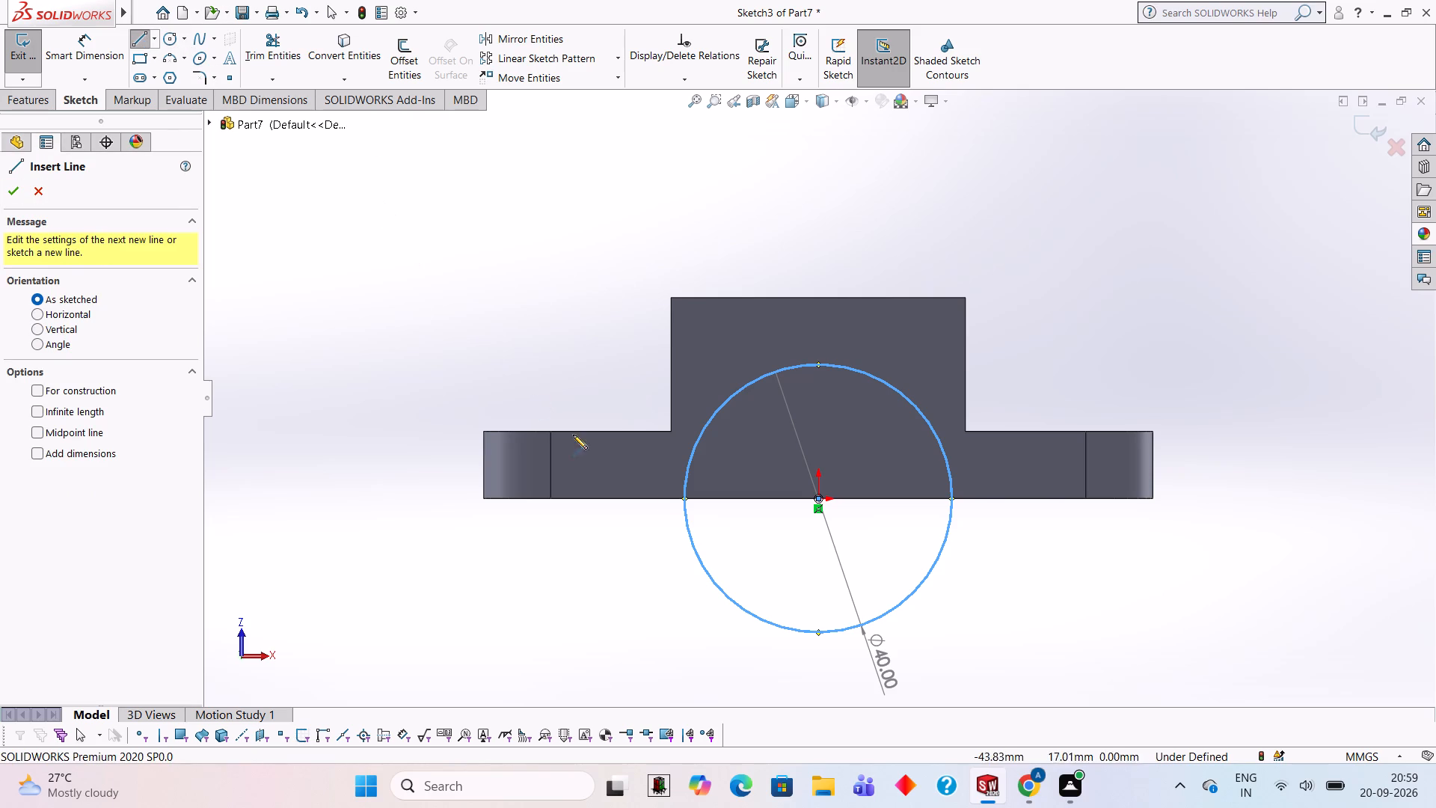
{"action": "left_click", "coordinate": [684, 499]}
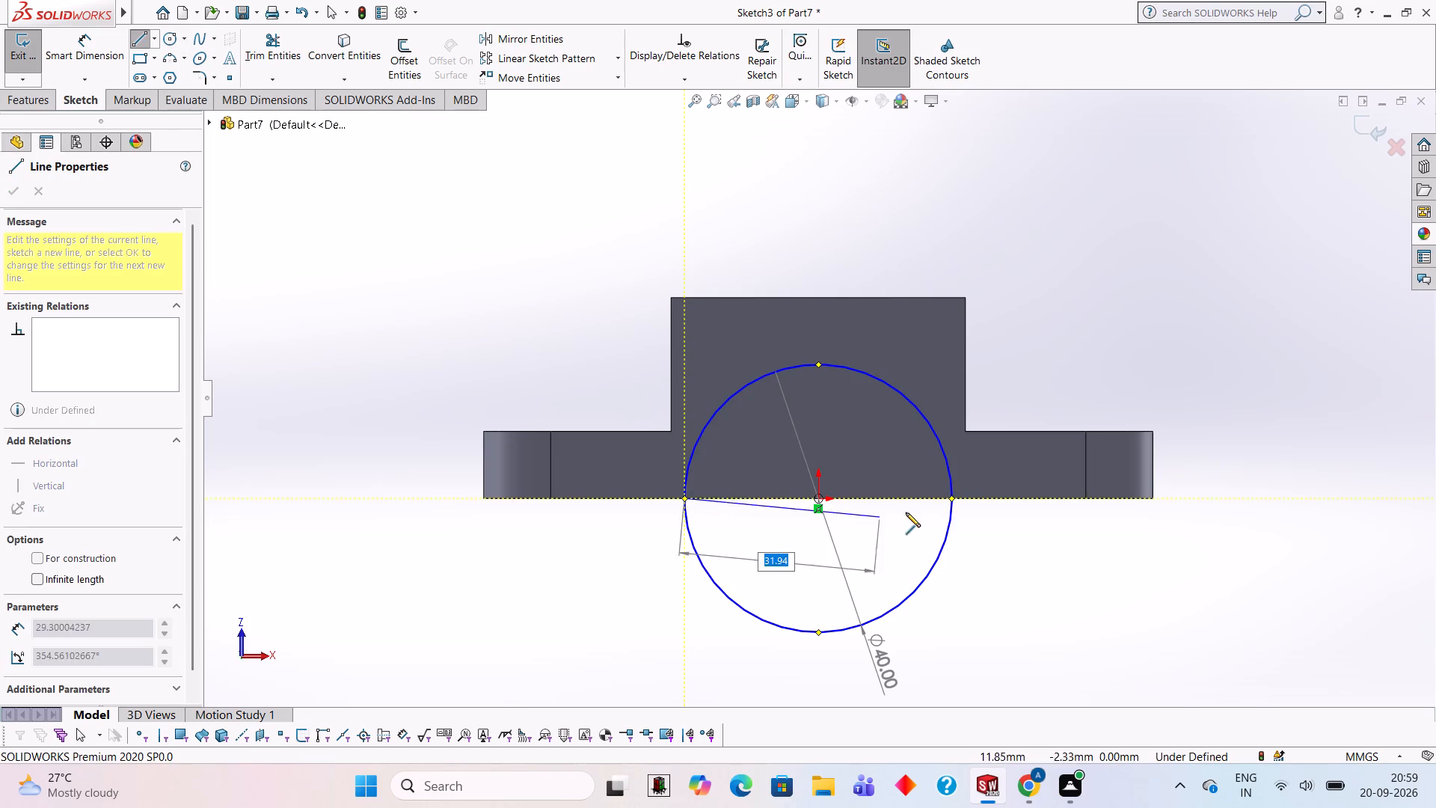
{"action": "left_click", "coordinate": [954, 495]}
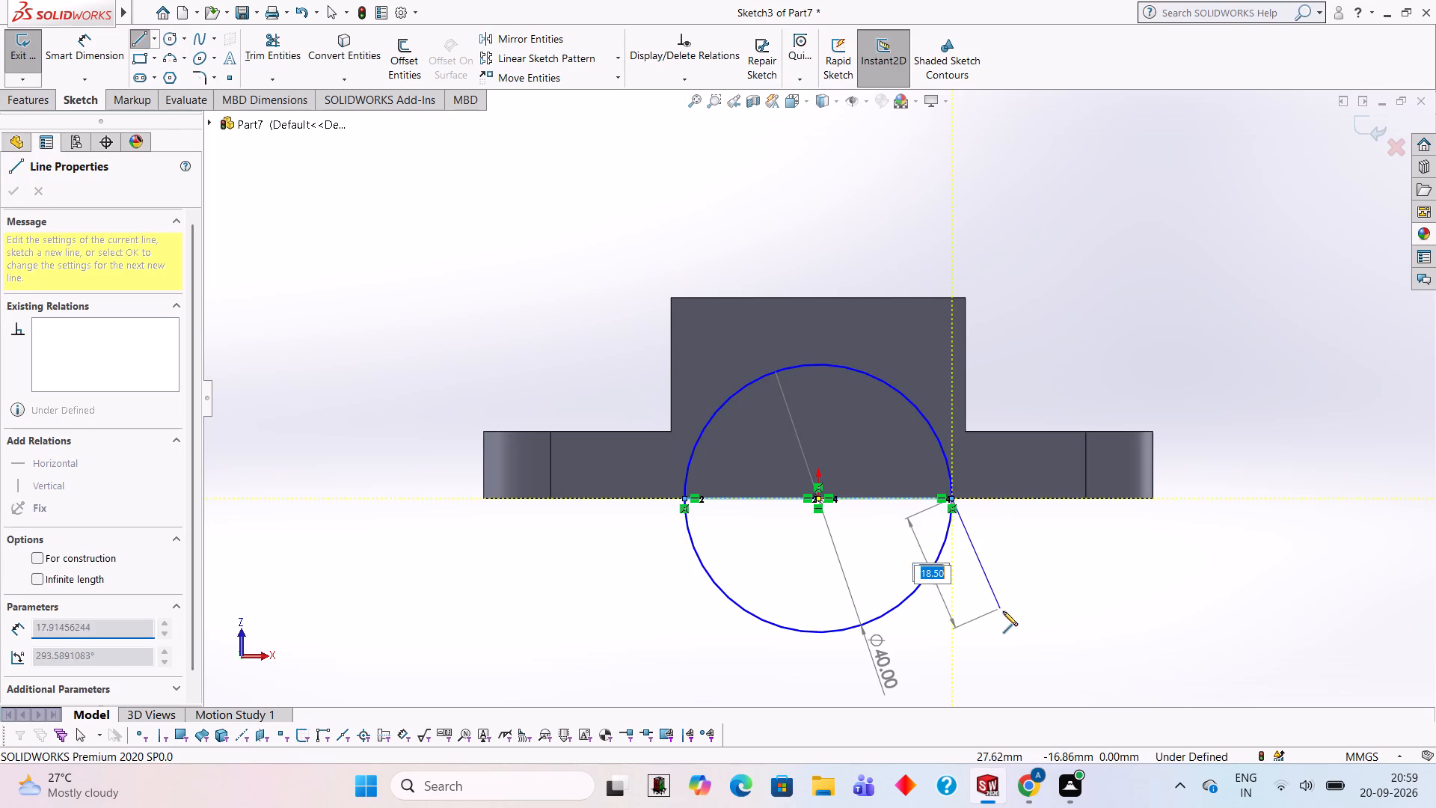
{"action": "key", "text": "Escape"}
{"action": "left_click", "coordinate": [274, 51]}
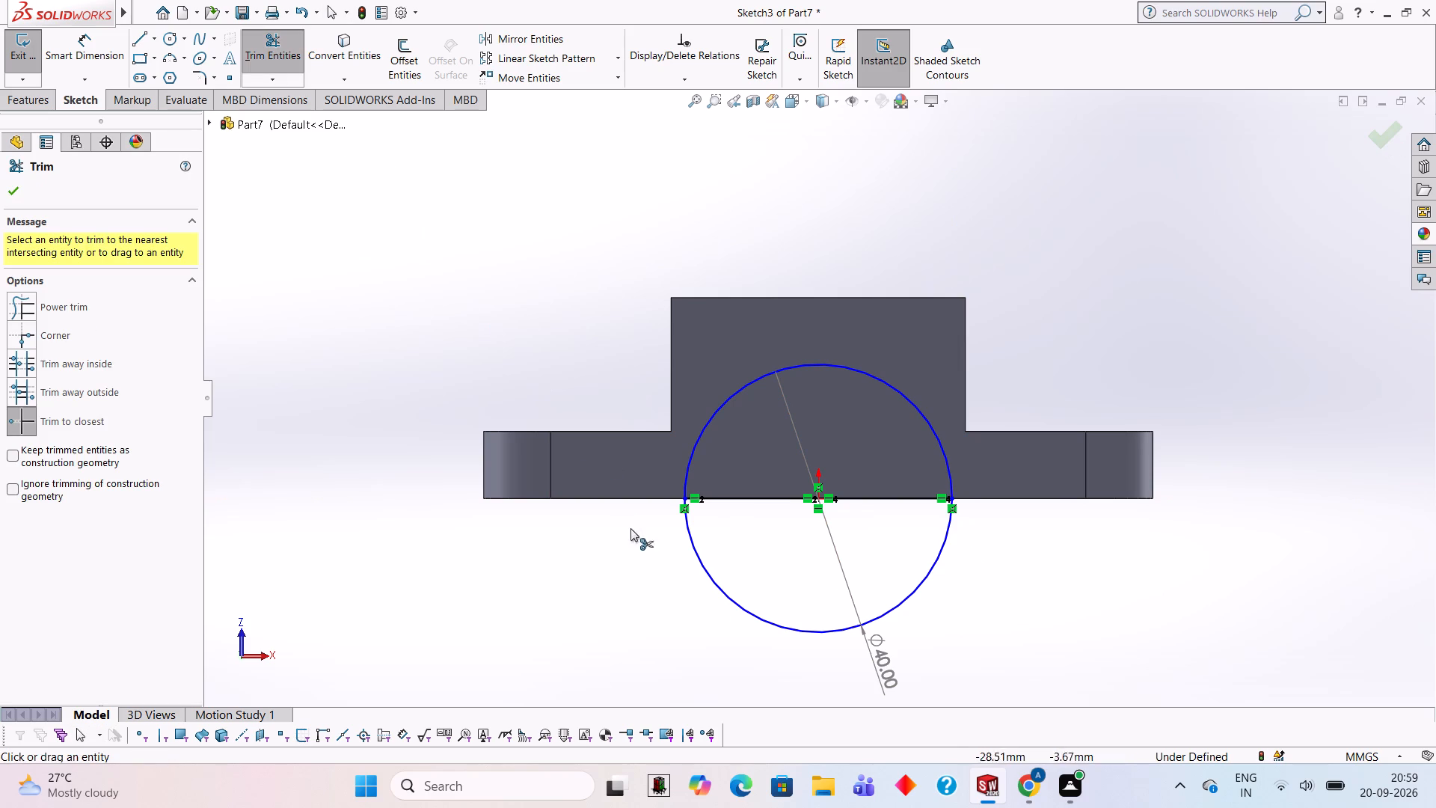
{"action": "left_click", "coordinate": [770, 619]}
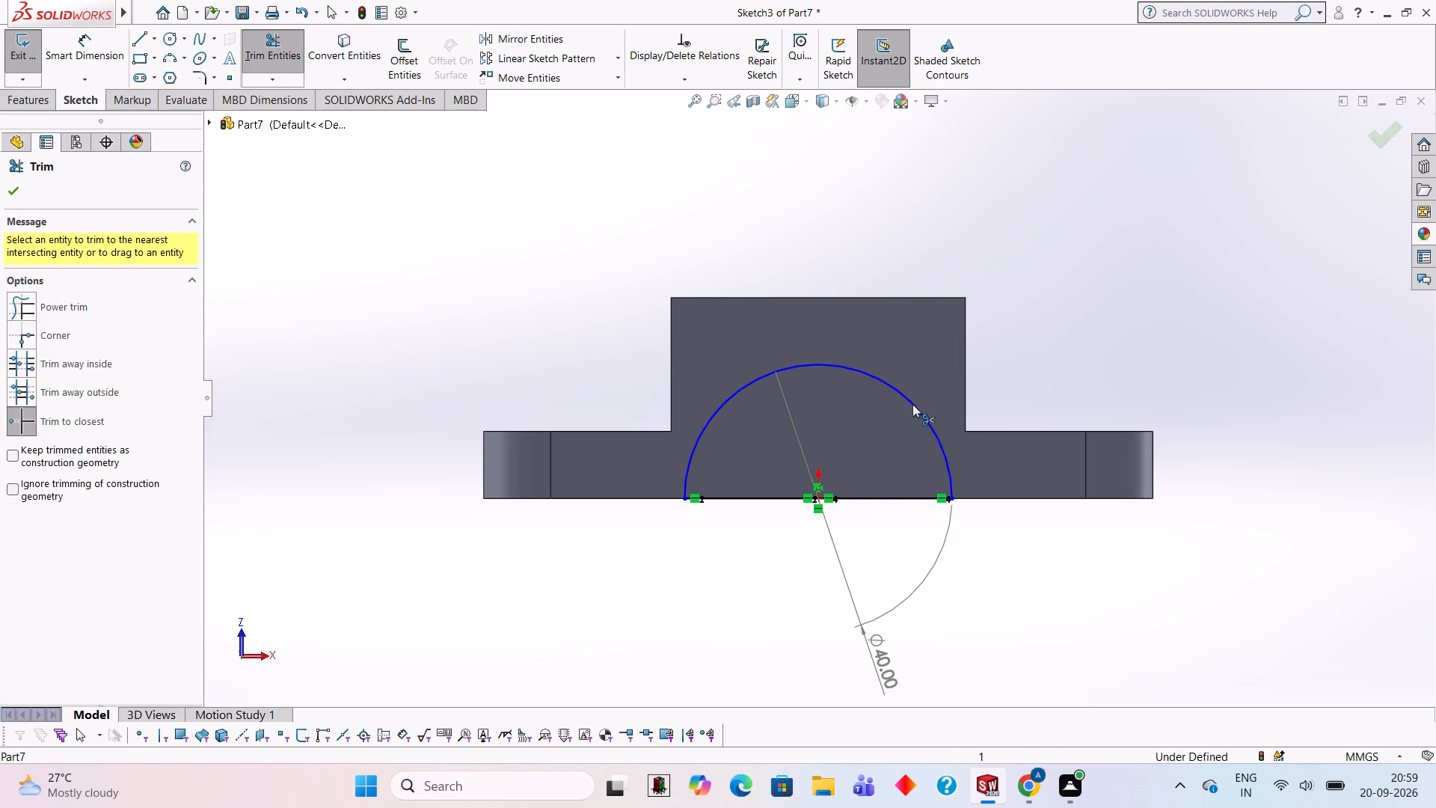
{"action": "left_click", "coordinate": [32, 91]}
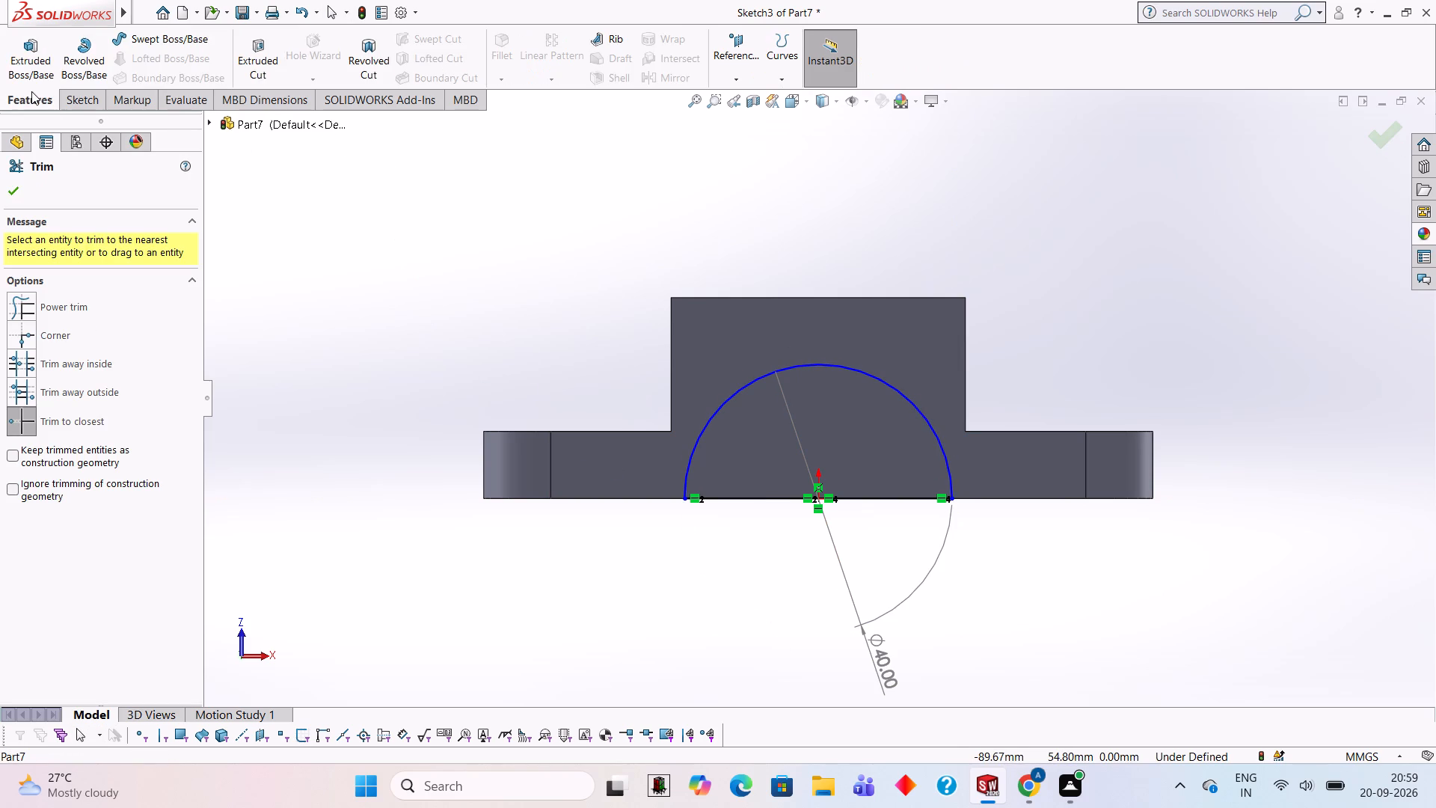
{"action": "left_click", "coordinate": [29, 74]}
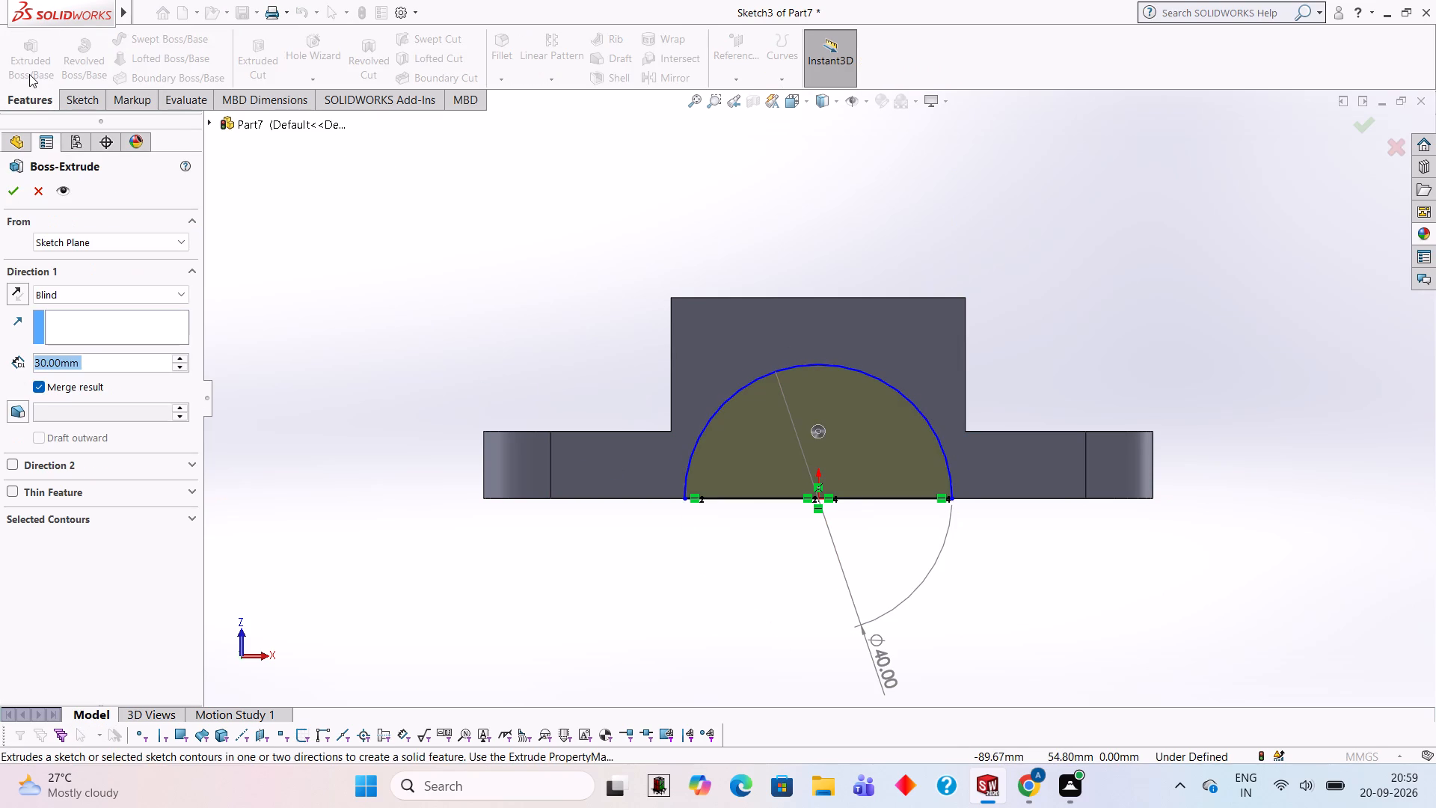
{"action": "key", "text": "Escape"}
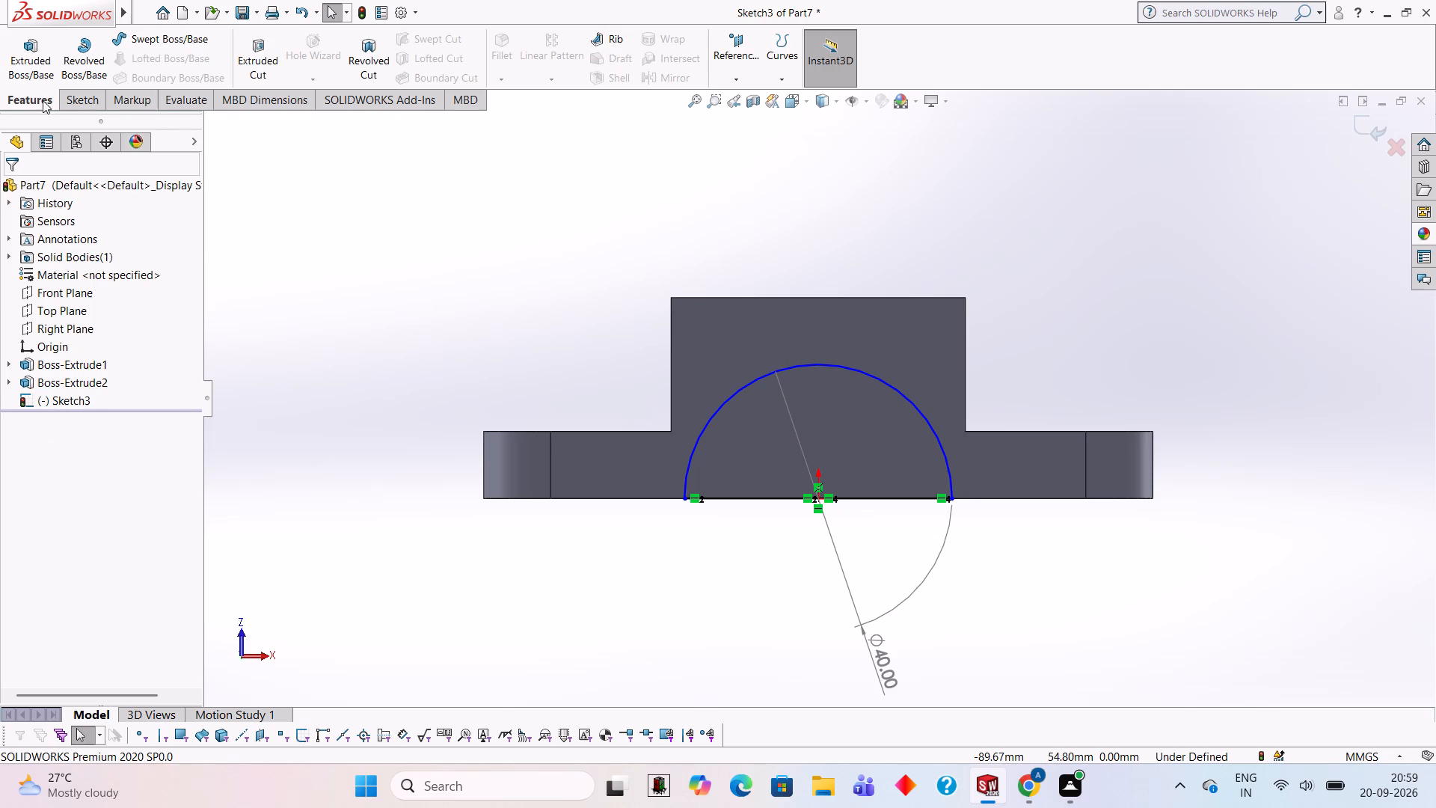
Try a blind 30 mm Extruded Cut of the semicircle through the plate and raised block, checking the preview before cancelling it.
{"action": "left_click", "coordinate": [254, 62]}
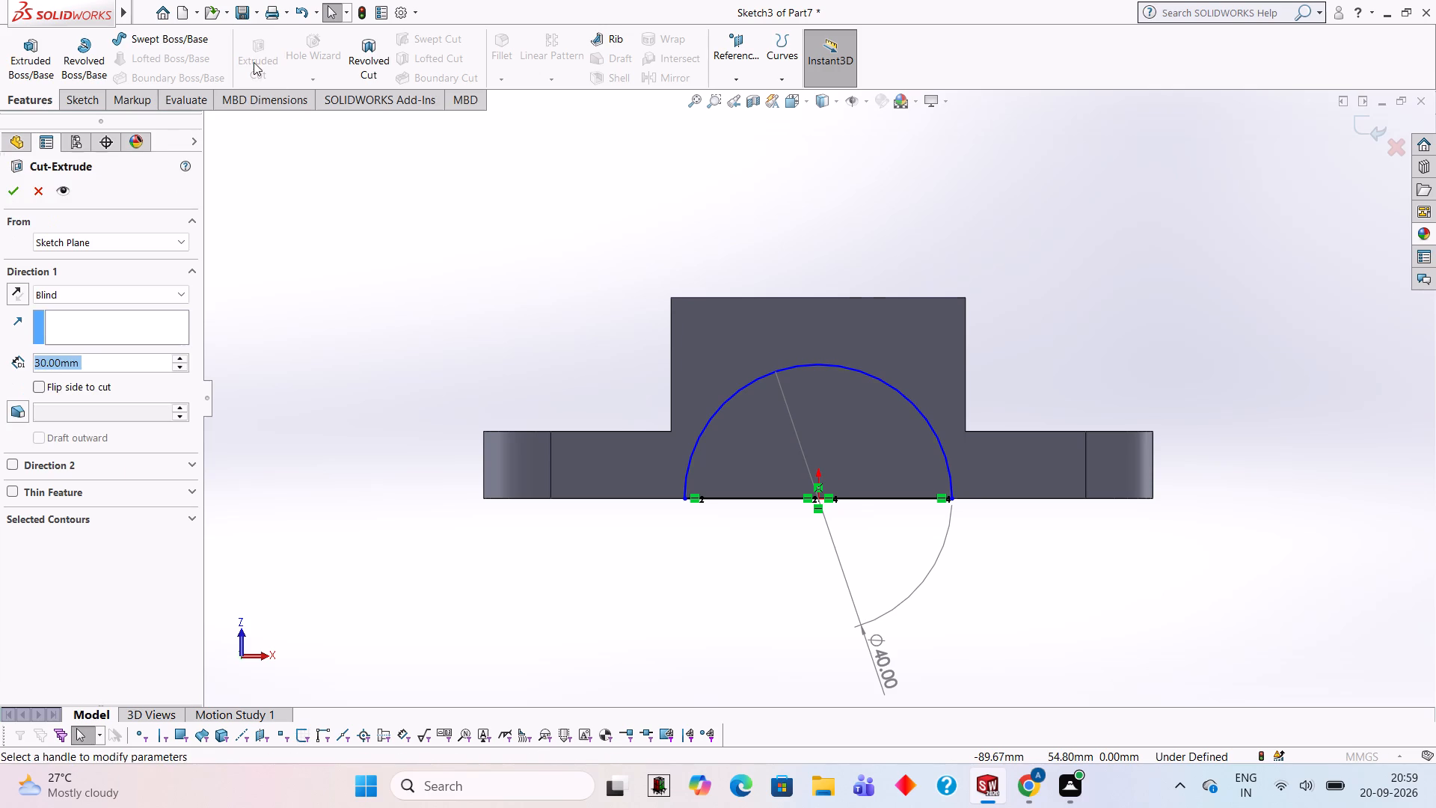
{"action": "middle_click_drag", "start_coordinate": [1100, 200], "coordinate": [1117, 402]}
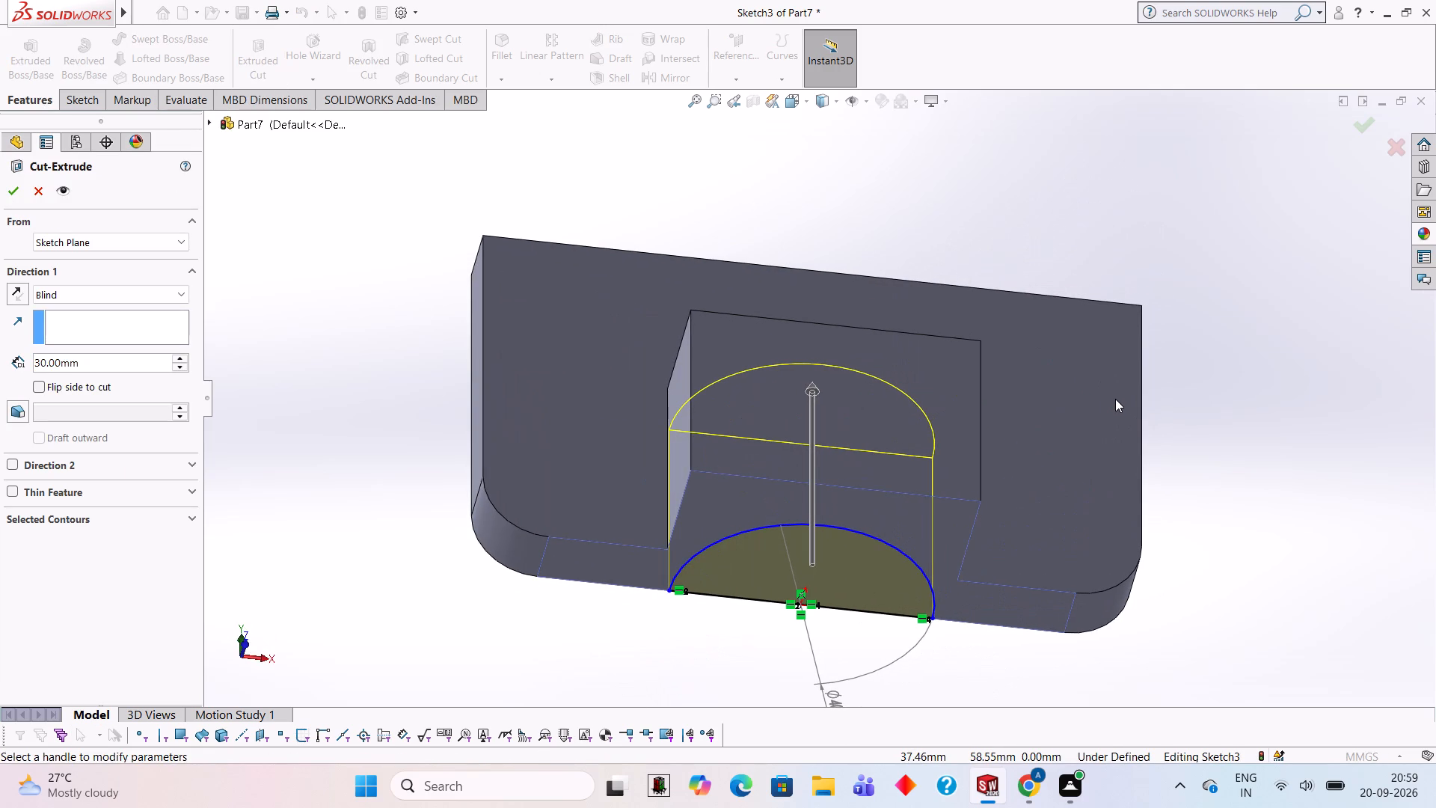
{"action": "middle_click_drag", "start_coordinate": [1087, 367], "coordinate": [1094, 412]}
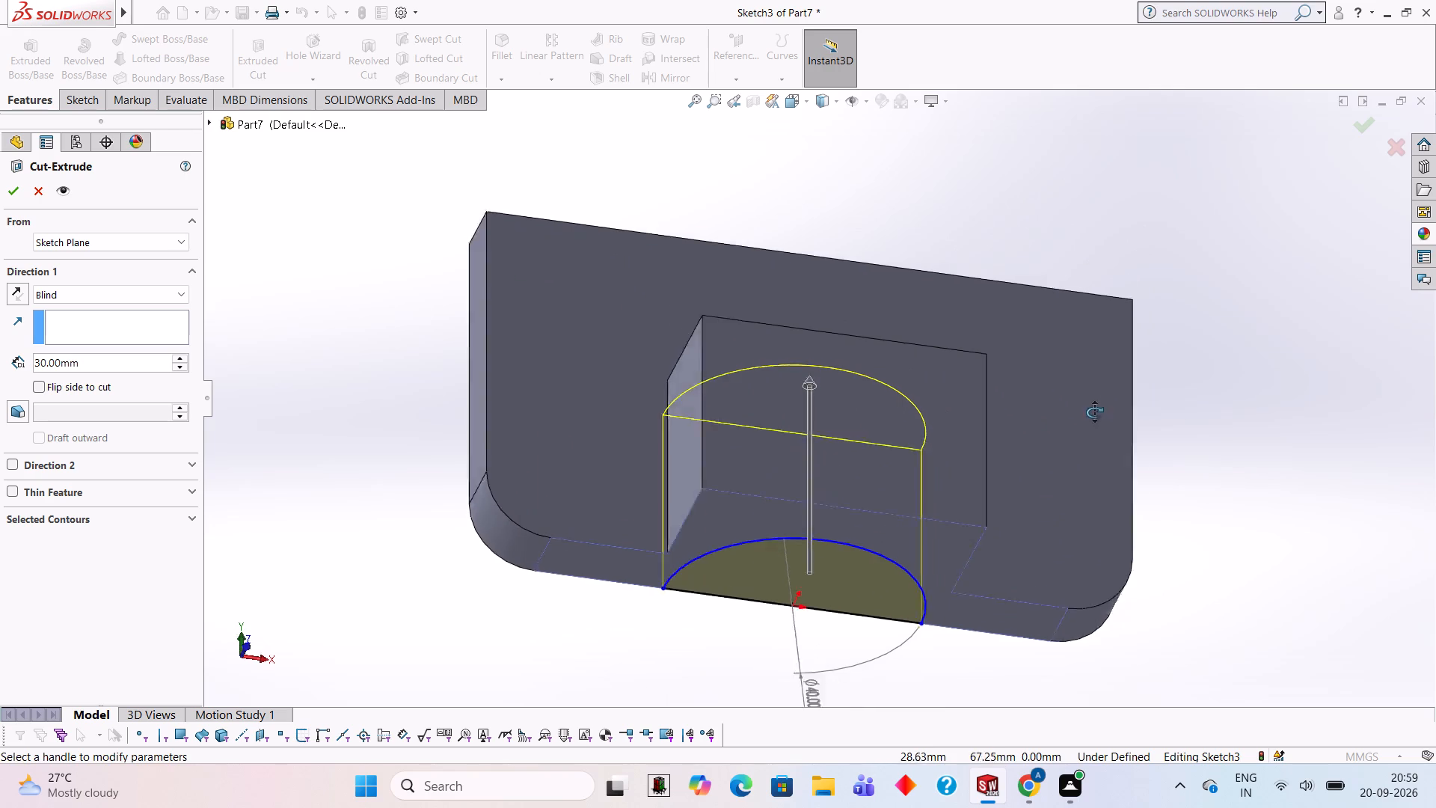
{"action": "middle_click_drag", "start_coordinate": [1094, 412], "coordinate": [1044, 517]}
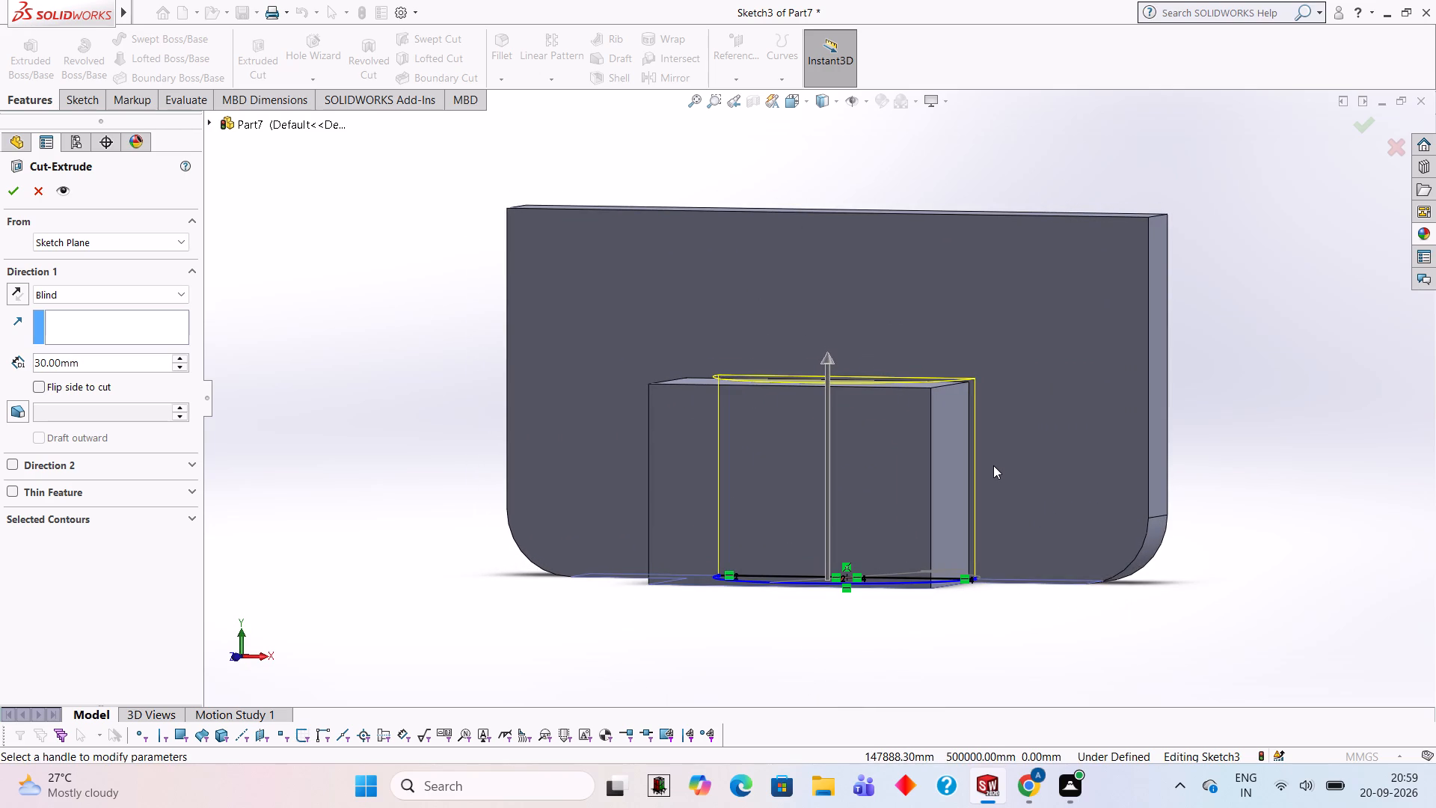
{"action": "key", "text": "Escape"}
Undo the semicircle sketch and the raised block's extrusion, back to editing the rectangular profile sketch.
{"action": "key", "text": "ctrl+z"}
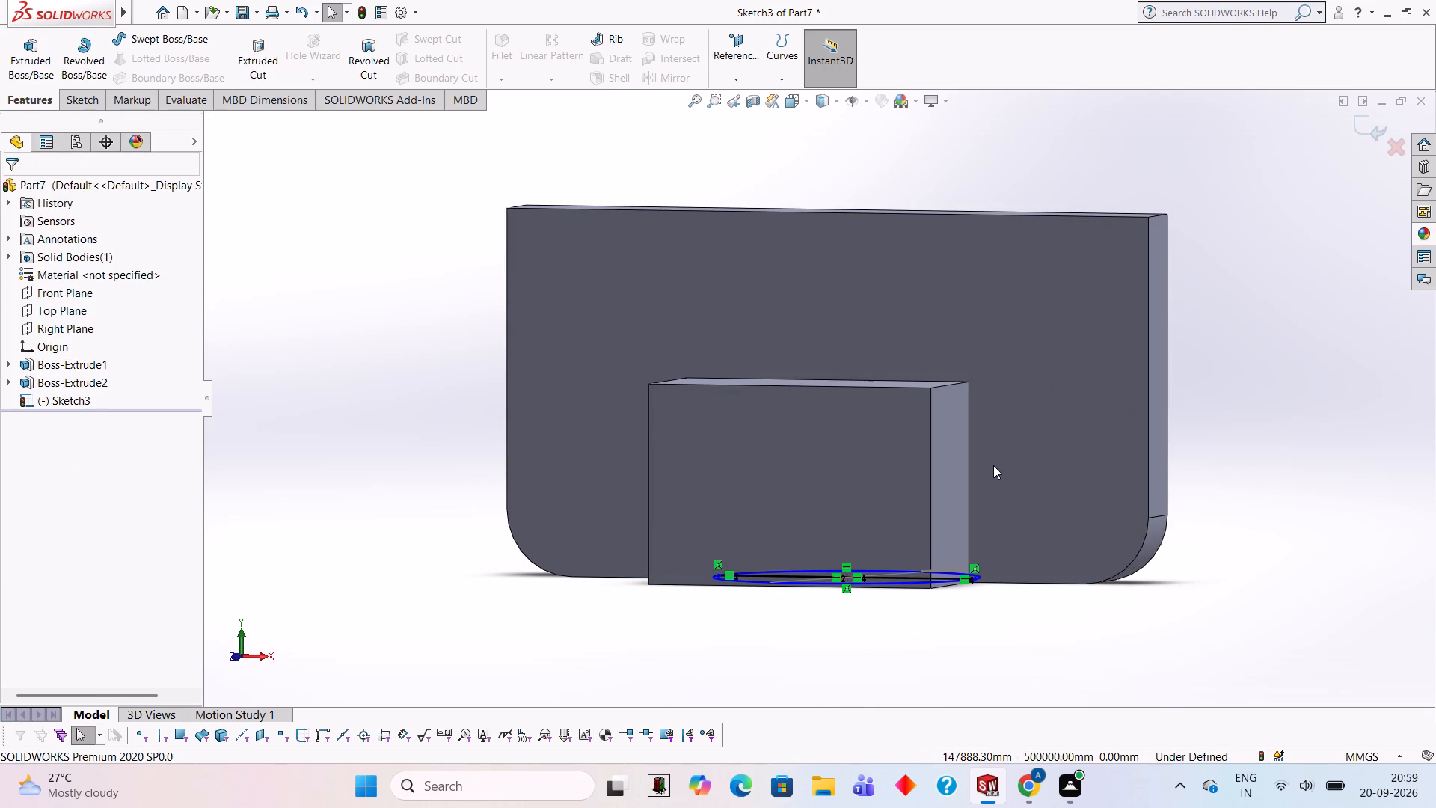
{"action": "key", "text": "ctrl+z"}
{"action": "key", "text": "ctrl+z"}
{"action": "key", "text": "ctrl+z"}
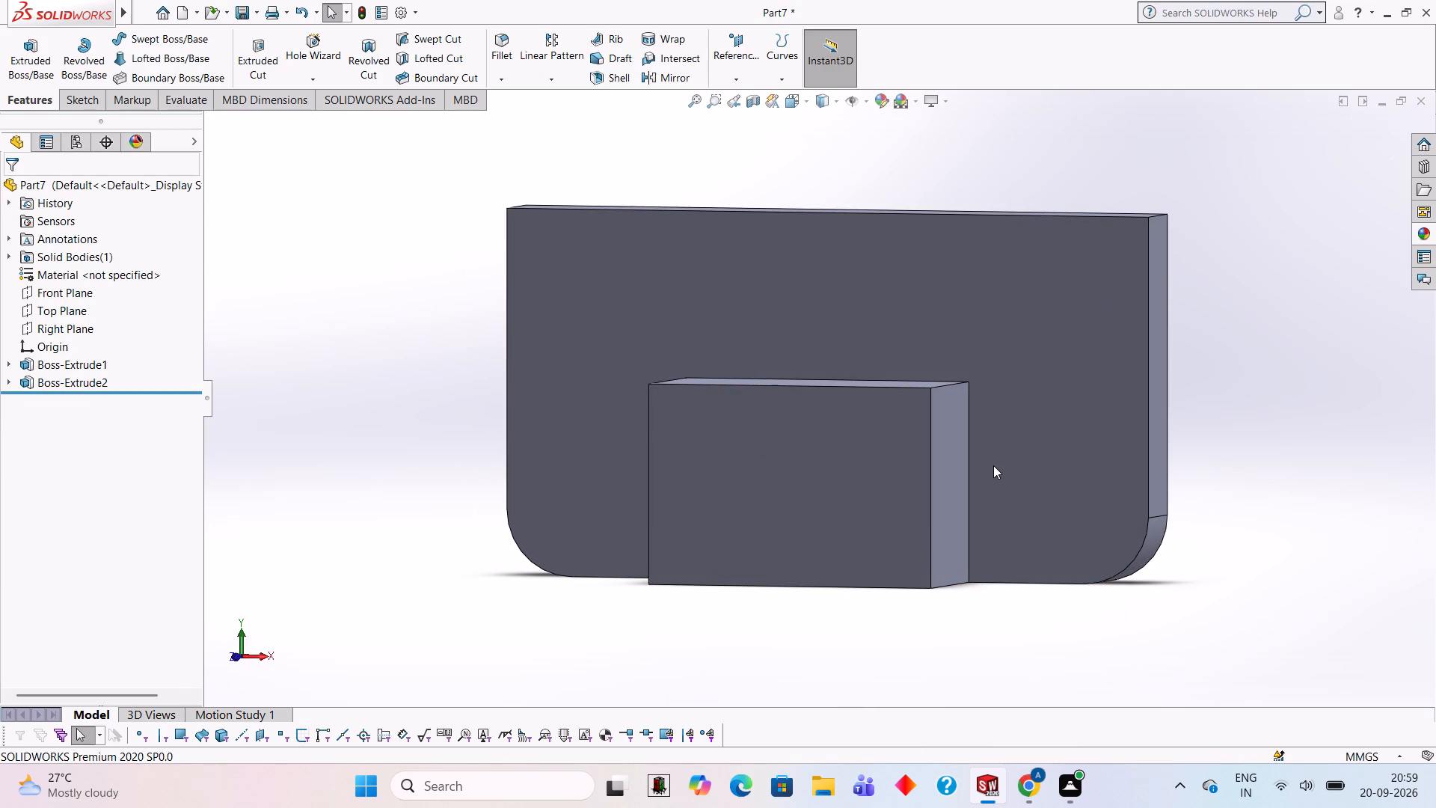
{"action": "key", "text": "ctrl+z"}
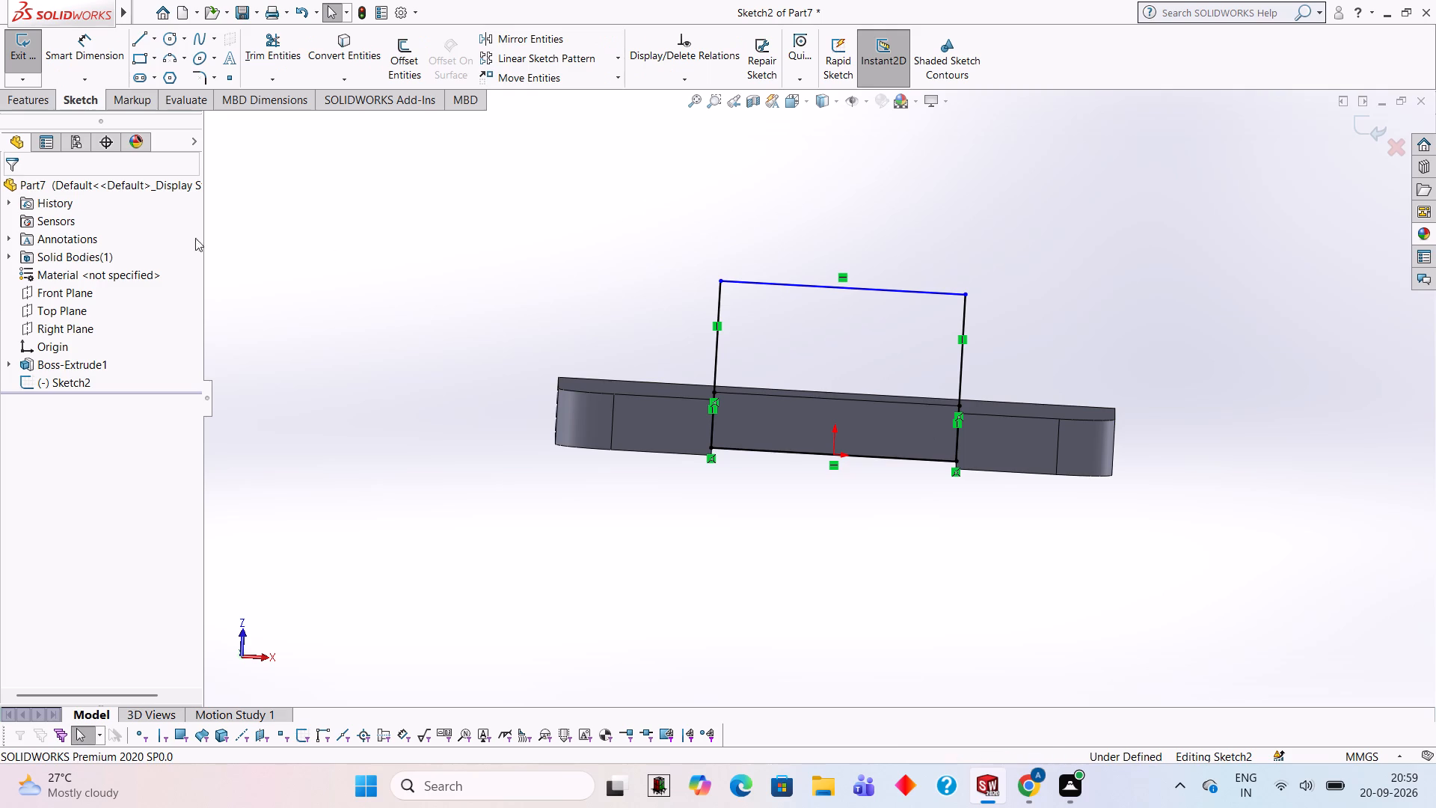
Extrude the rectangular profile as a blind 30 mm Boss-Extrude toward the plate's rounded-corner end, with the result merged.
{"action": "left_click", "coordinate": [39, 96]}
{"action": "left_click", "coordinate": [43, 68]}
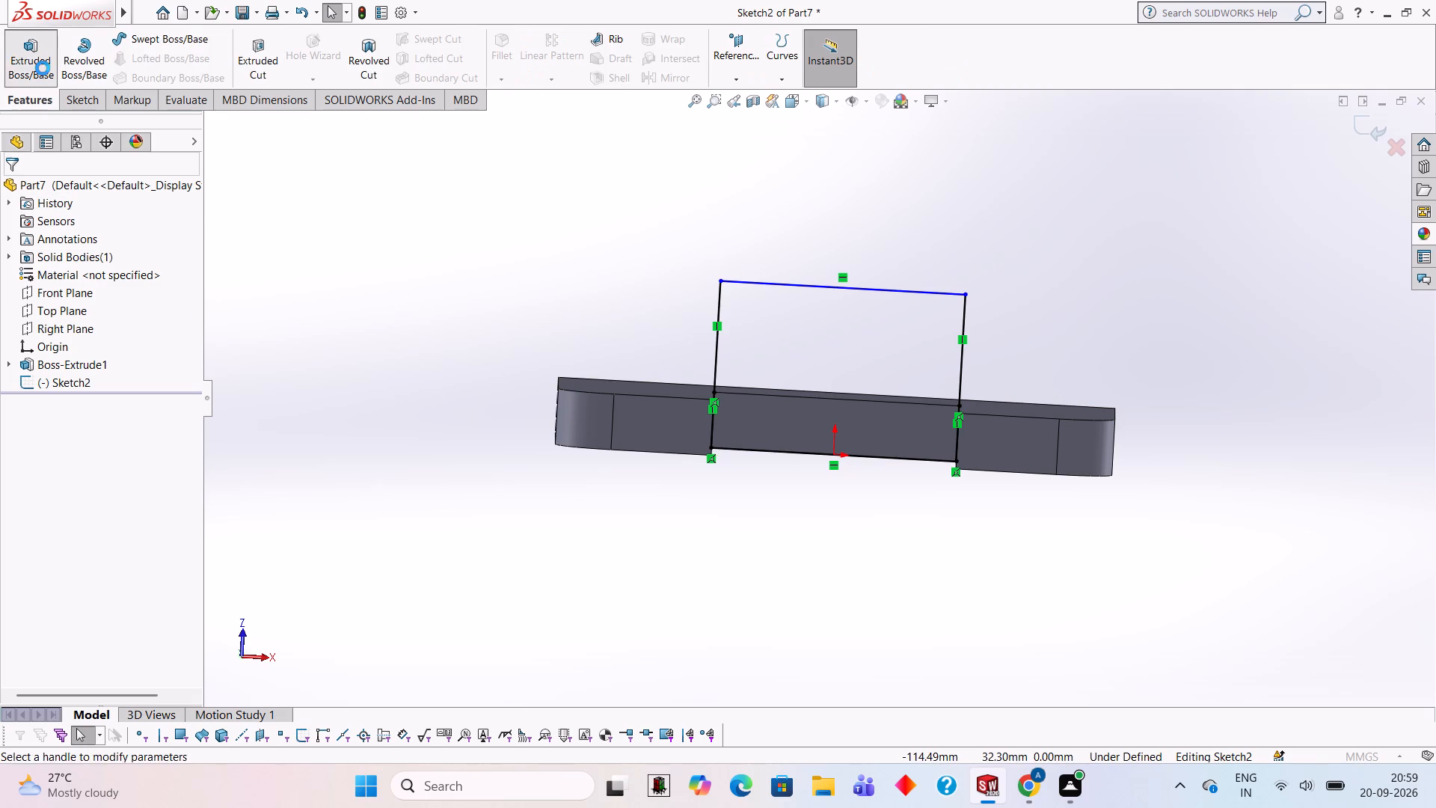
{"action": "middle_click_drag", "start_coordinate": [572, 238], "coordinate": [572, 486]}
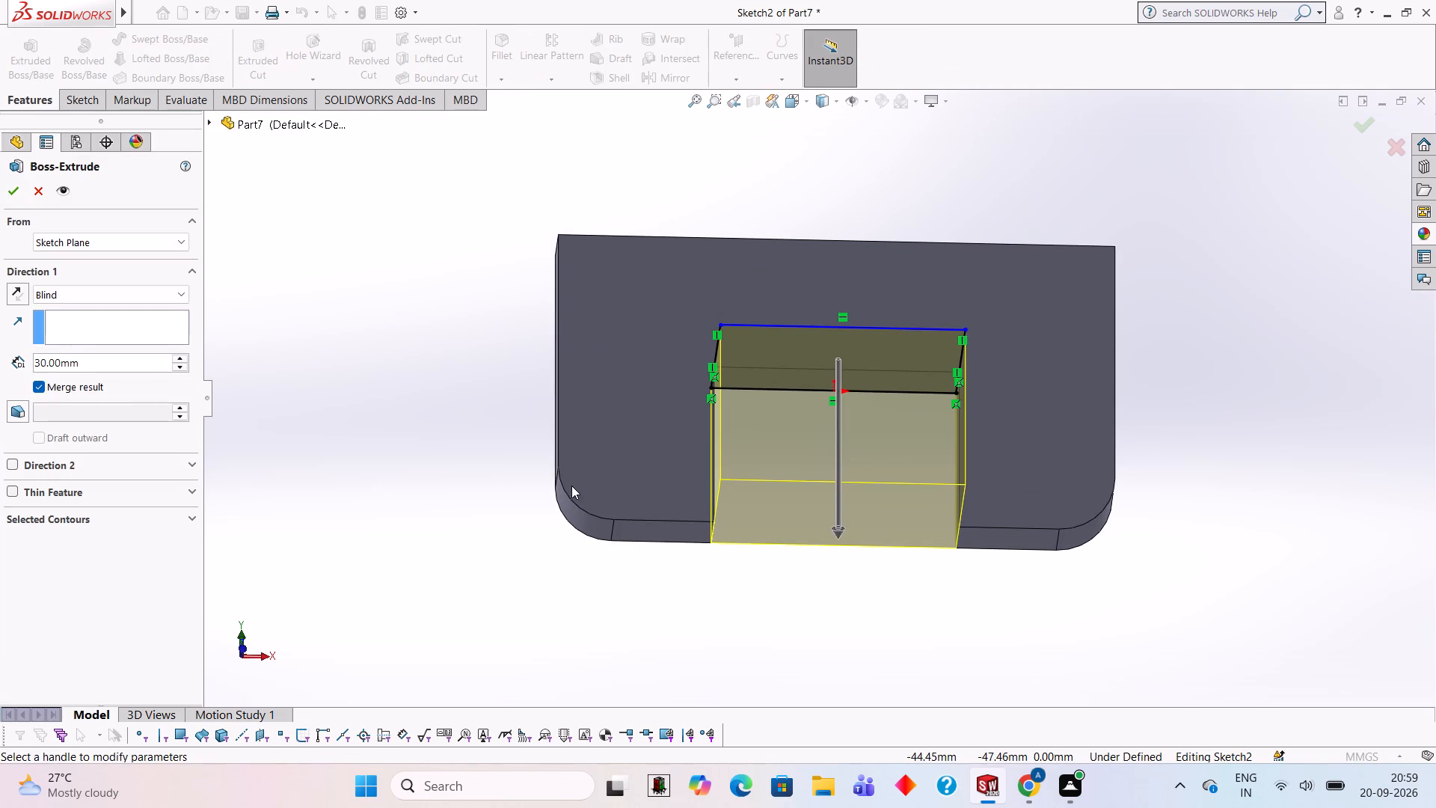
{"action": "middle_click_drag", "start_coordinate": [456, 319], "coordinate": [458, 387]}
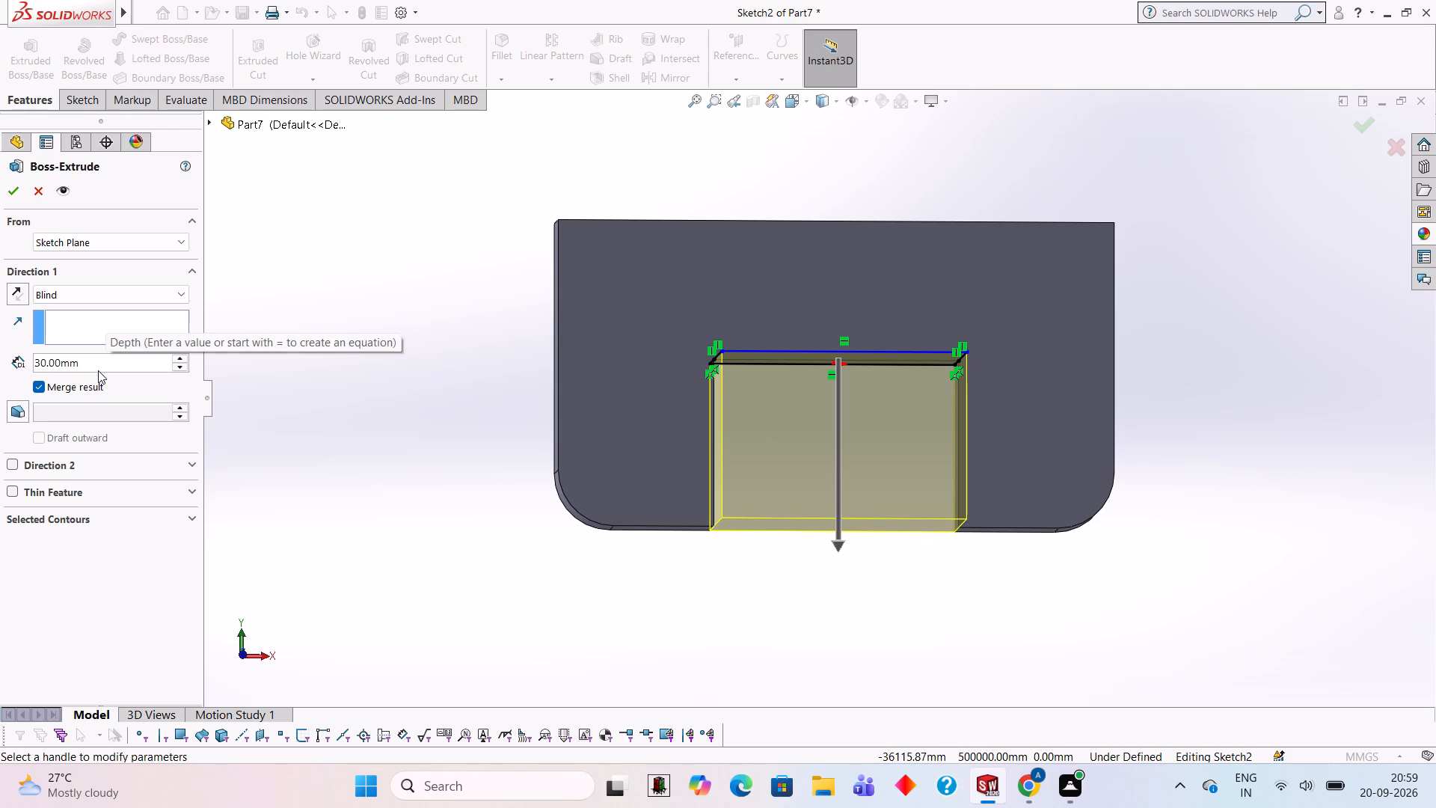
{"action": "left_click", "coordinate": [19, 200]}
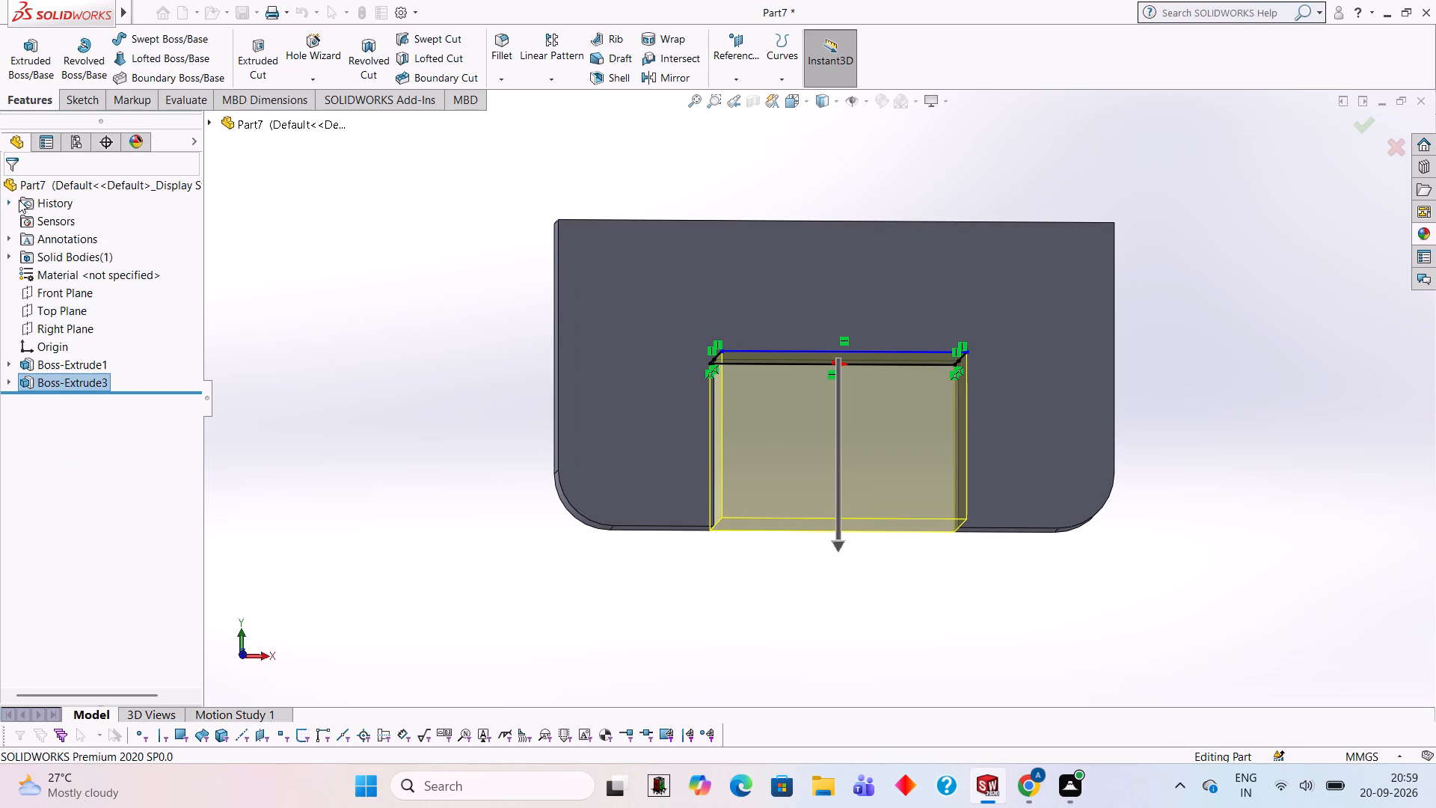
{"action": "left_click", "coordinate": [1215, 382]}
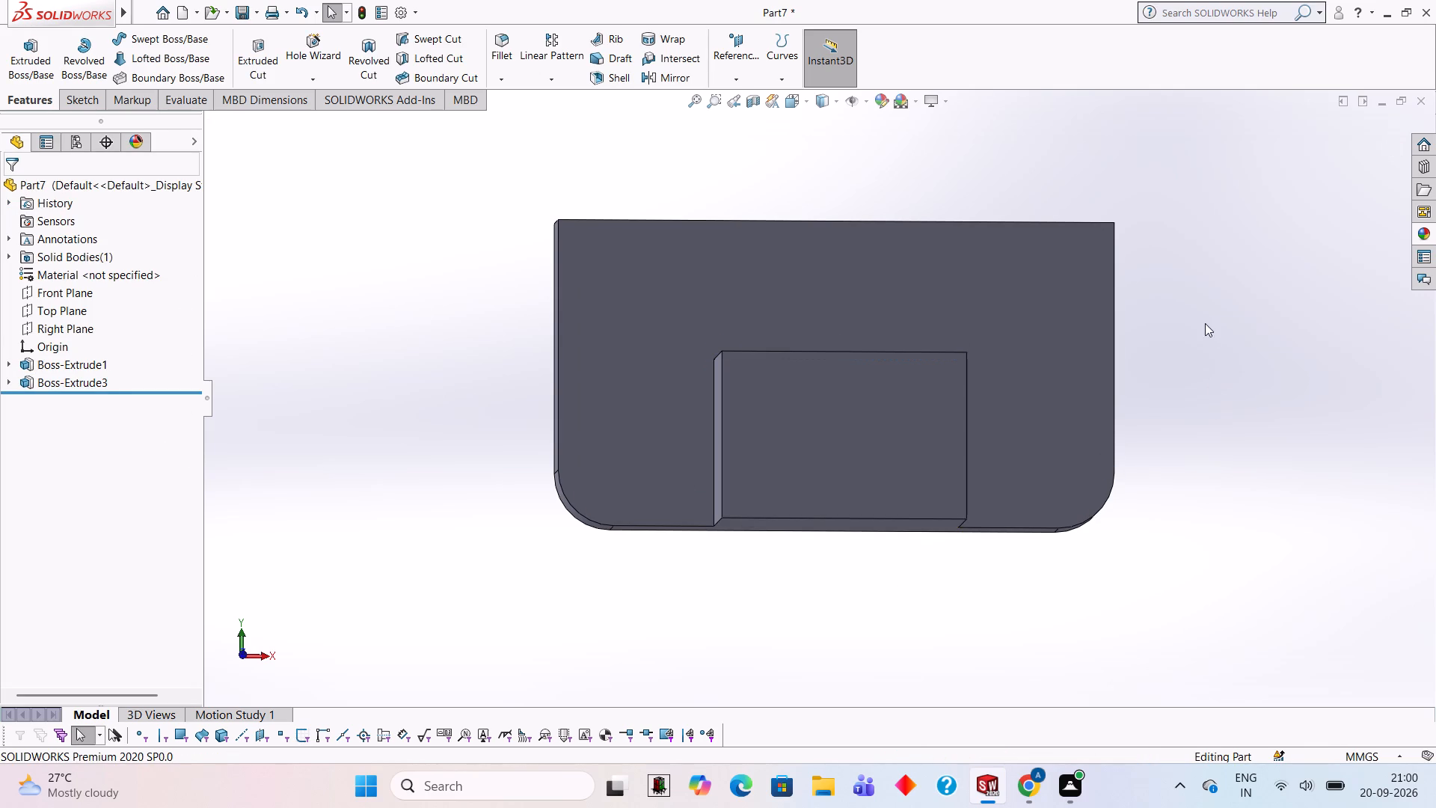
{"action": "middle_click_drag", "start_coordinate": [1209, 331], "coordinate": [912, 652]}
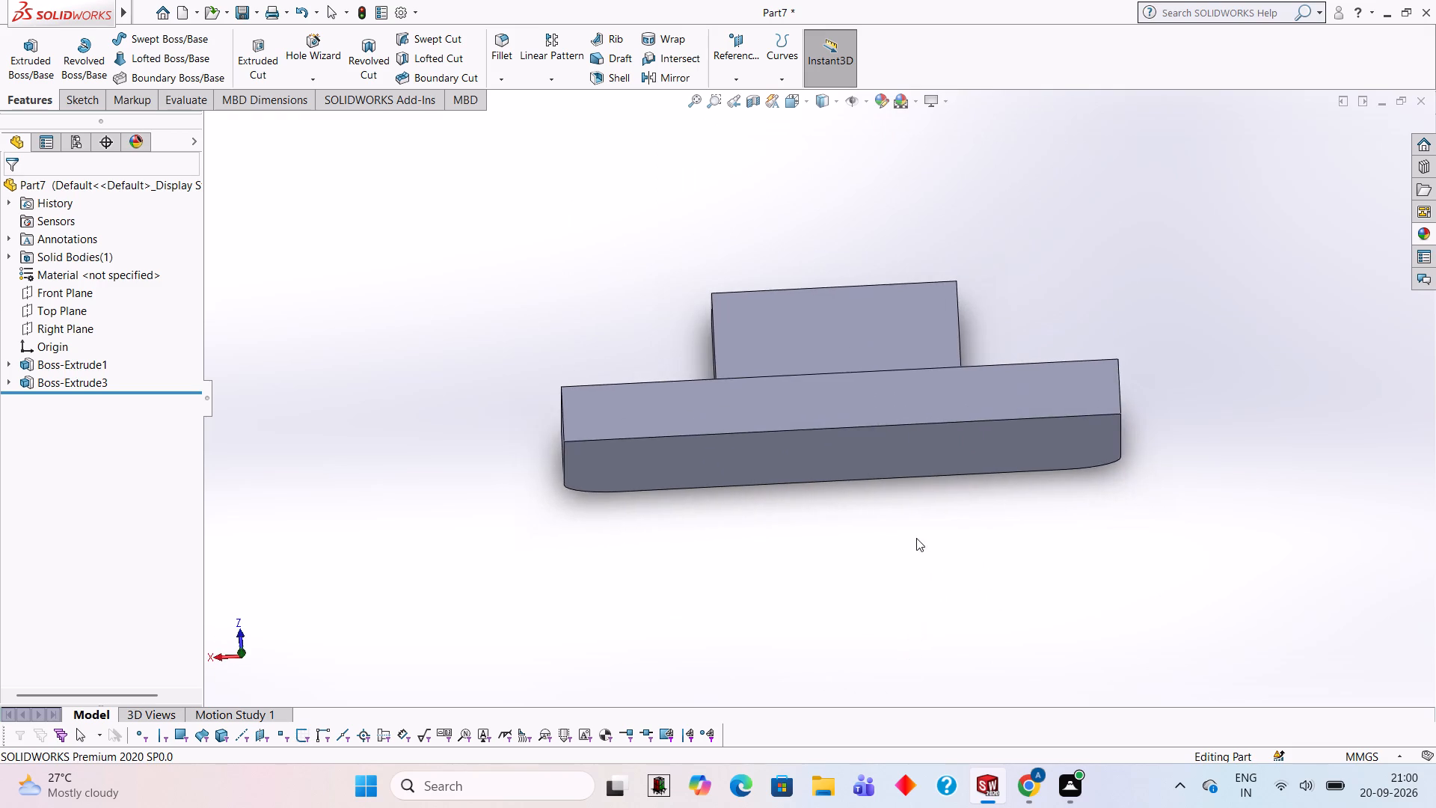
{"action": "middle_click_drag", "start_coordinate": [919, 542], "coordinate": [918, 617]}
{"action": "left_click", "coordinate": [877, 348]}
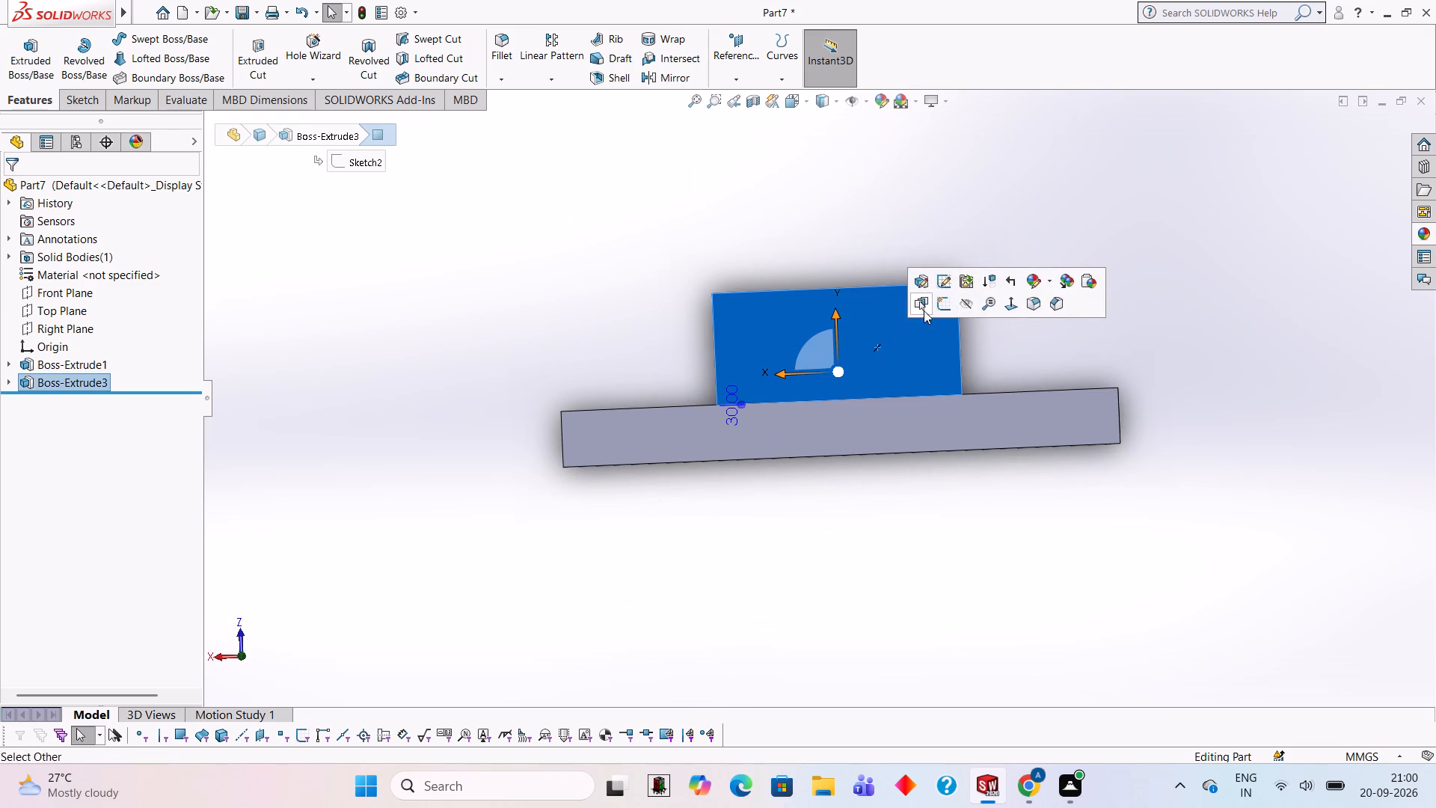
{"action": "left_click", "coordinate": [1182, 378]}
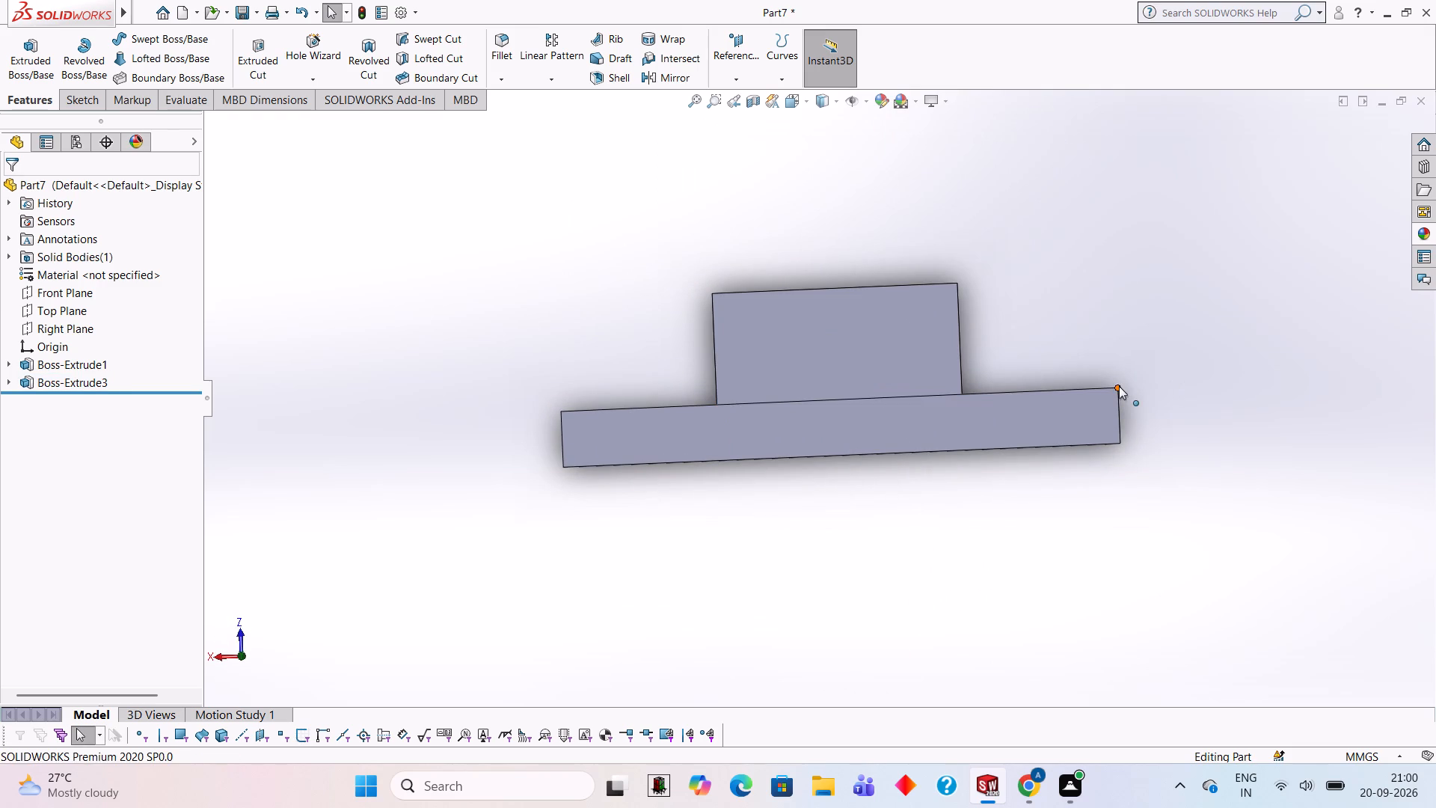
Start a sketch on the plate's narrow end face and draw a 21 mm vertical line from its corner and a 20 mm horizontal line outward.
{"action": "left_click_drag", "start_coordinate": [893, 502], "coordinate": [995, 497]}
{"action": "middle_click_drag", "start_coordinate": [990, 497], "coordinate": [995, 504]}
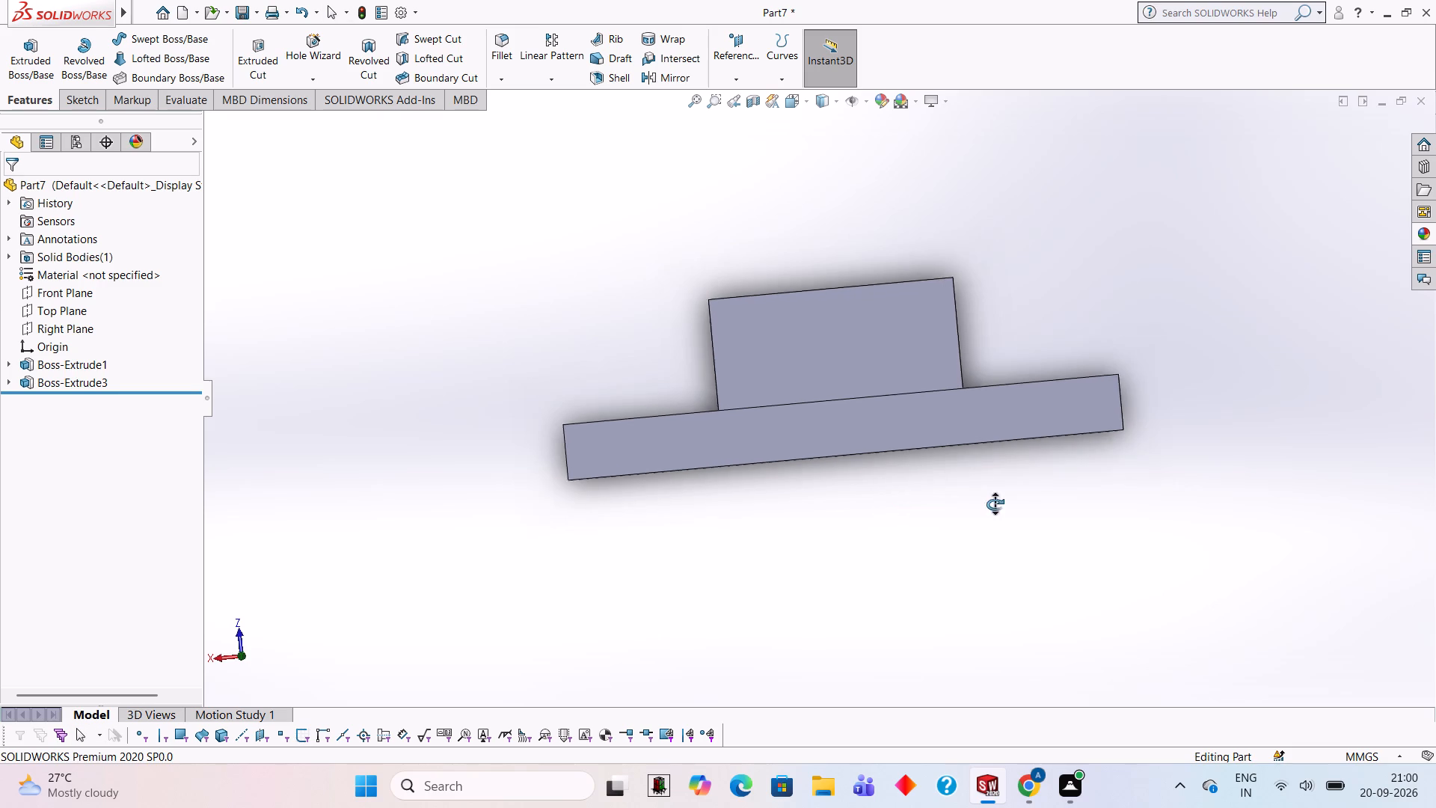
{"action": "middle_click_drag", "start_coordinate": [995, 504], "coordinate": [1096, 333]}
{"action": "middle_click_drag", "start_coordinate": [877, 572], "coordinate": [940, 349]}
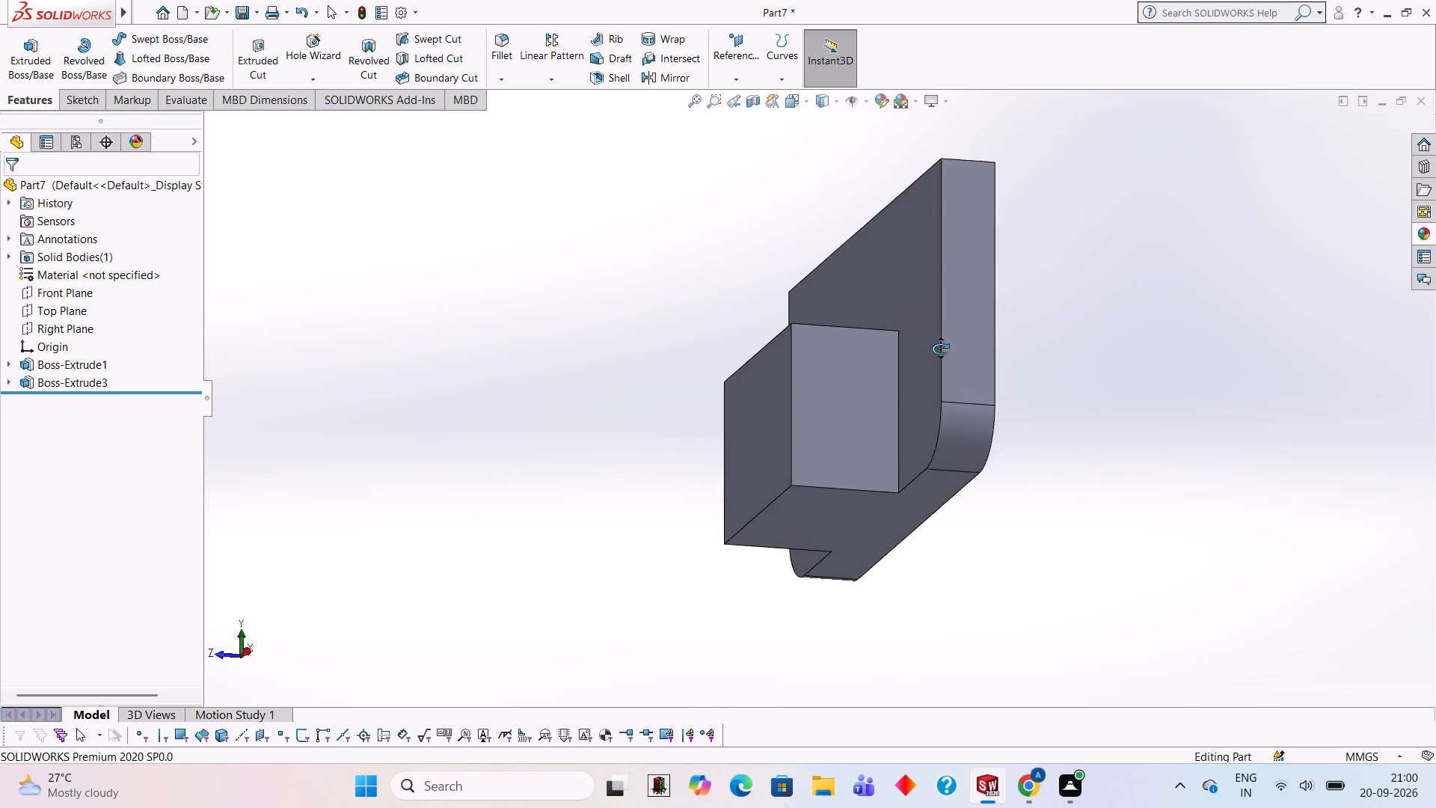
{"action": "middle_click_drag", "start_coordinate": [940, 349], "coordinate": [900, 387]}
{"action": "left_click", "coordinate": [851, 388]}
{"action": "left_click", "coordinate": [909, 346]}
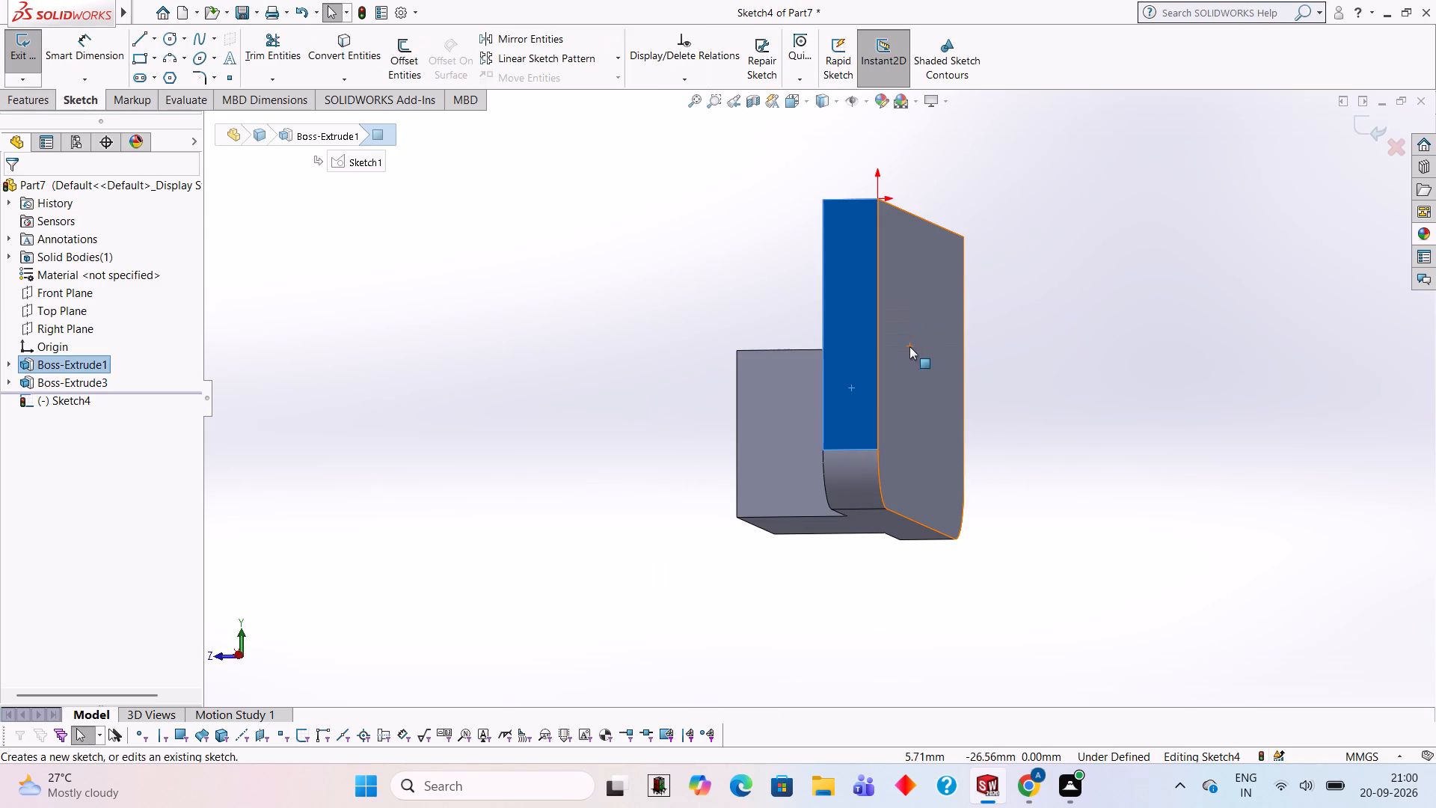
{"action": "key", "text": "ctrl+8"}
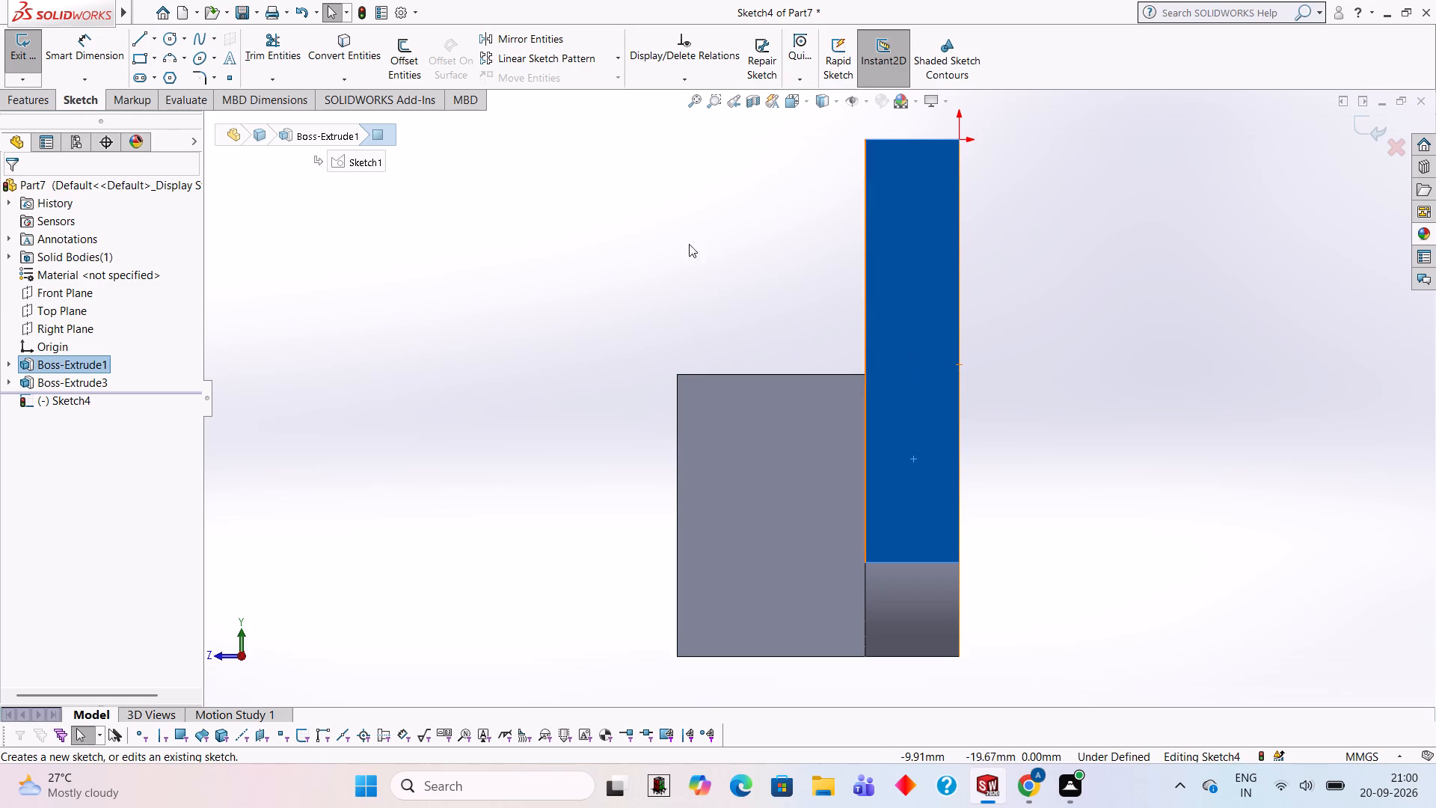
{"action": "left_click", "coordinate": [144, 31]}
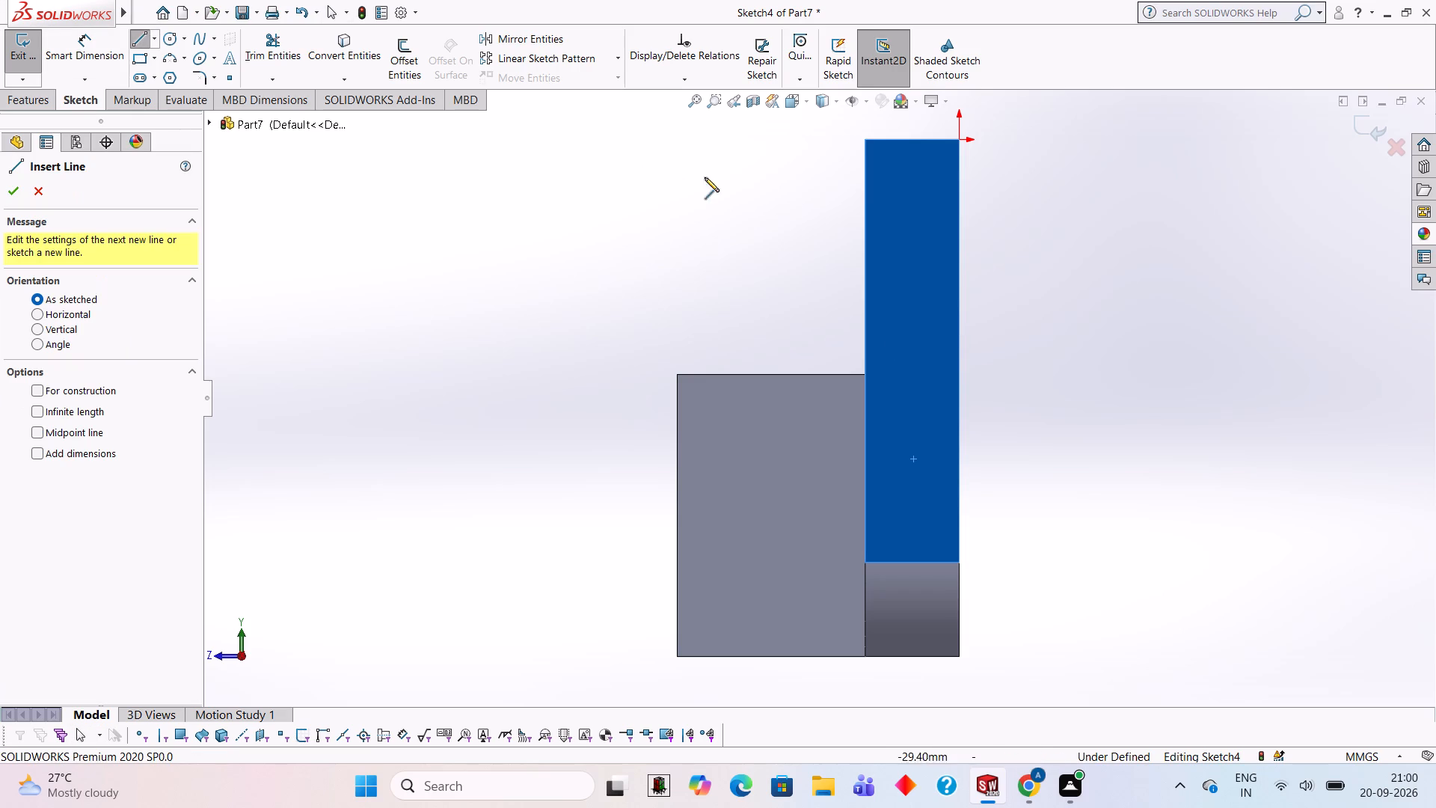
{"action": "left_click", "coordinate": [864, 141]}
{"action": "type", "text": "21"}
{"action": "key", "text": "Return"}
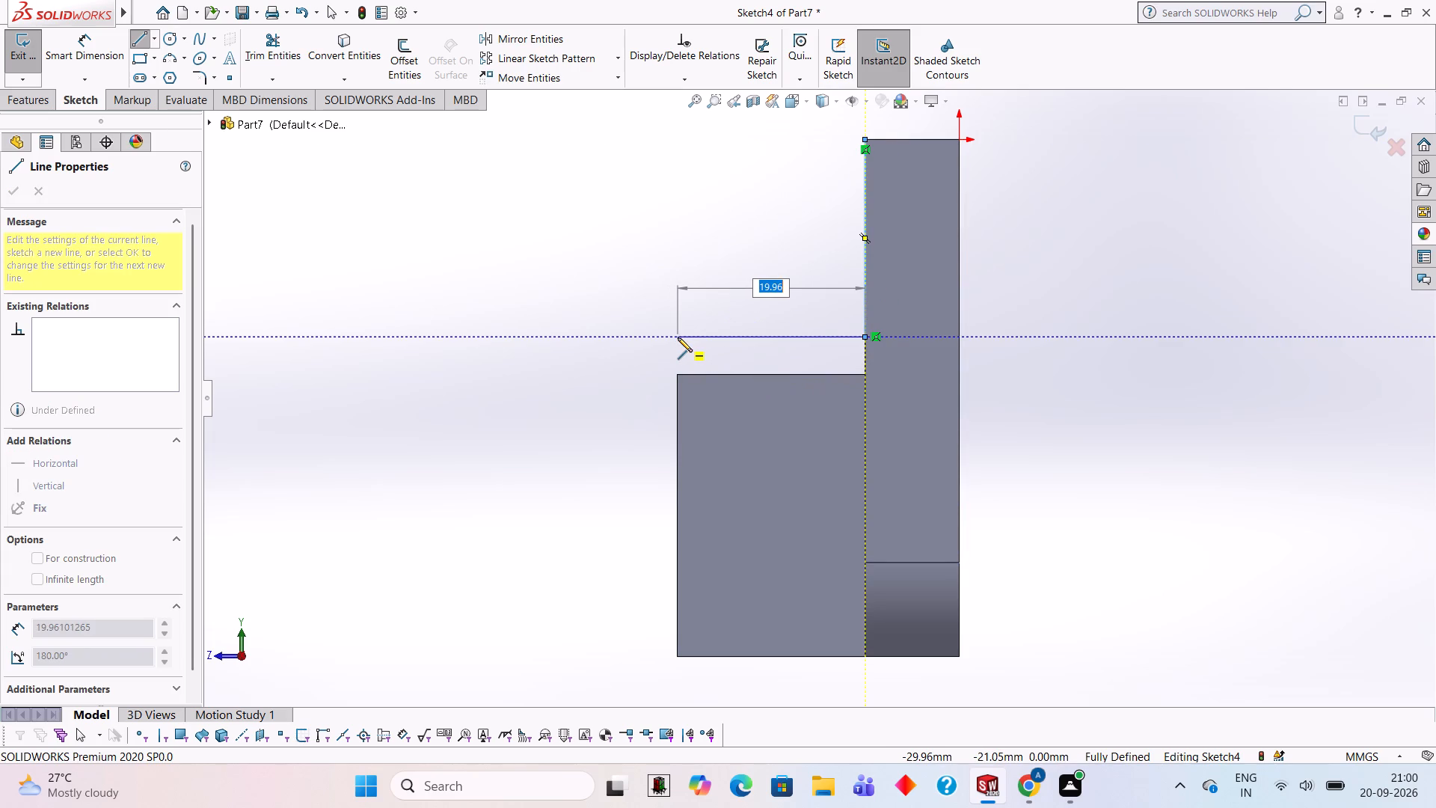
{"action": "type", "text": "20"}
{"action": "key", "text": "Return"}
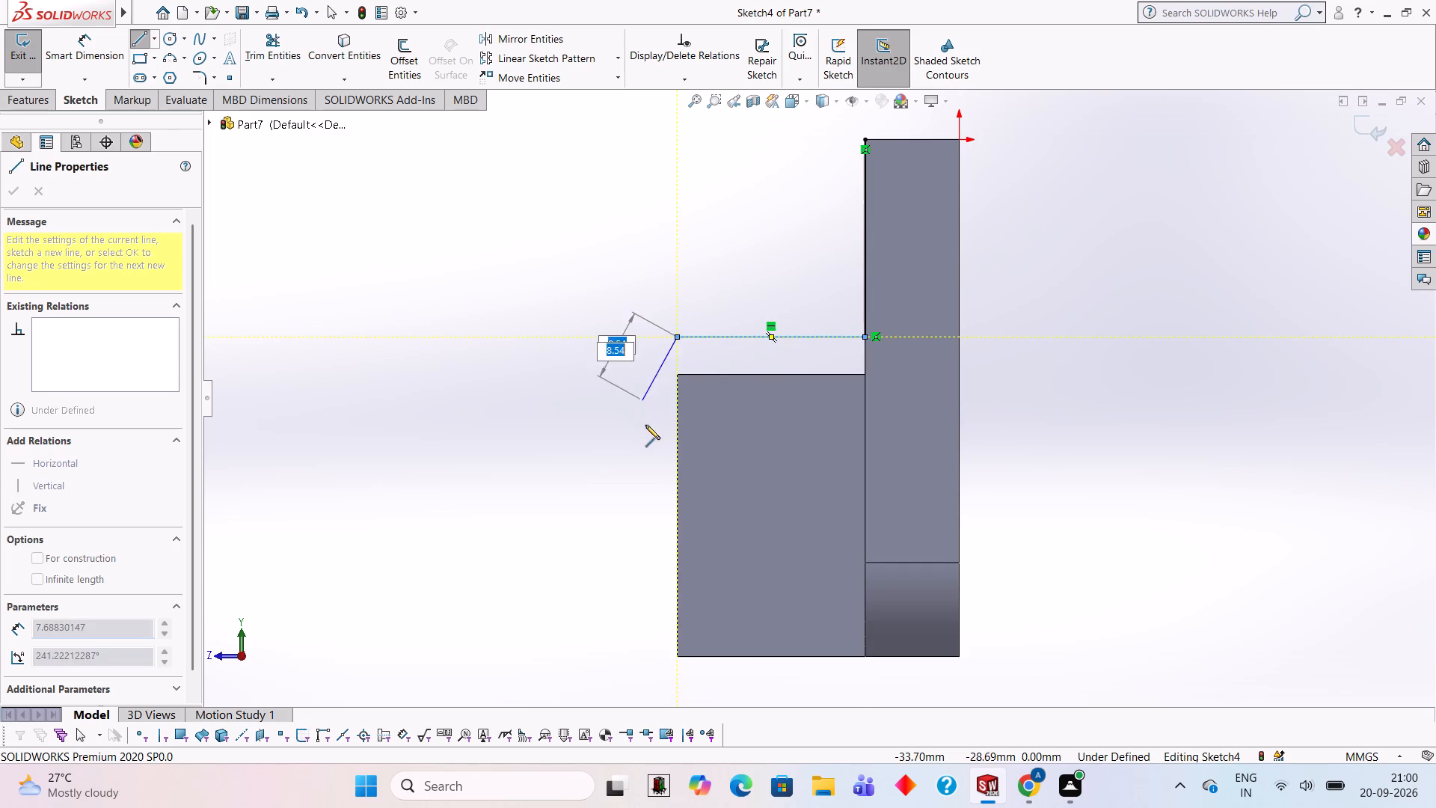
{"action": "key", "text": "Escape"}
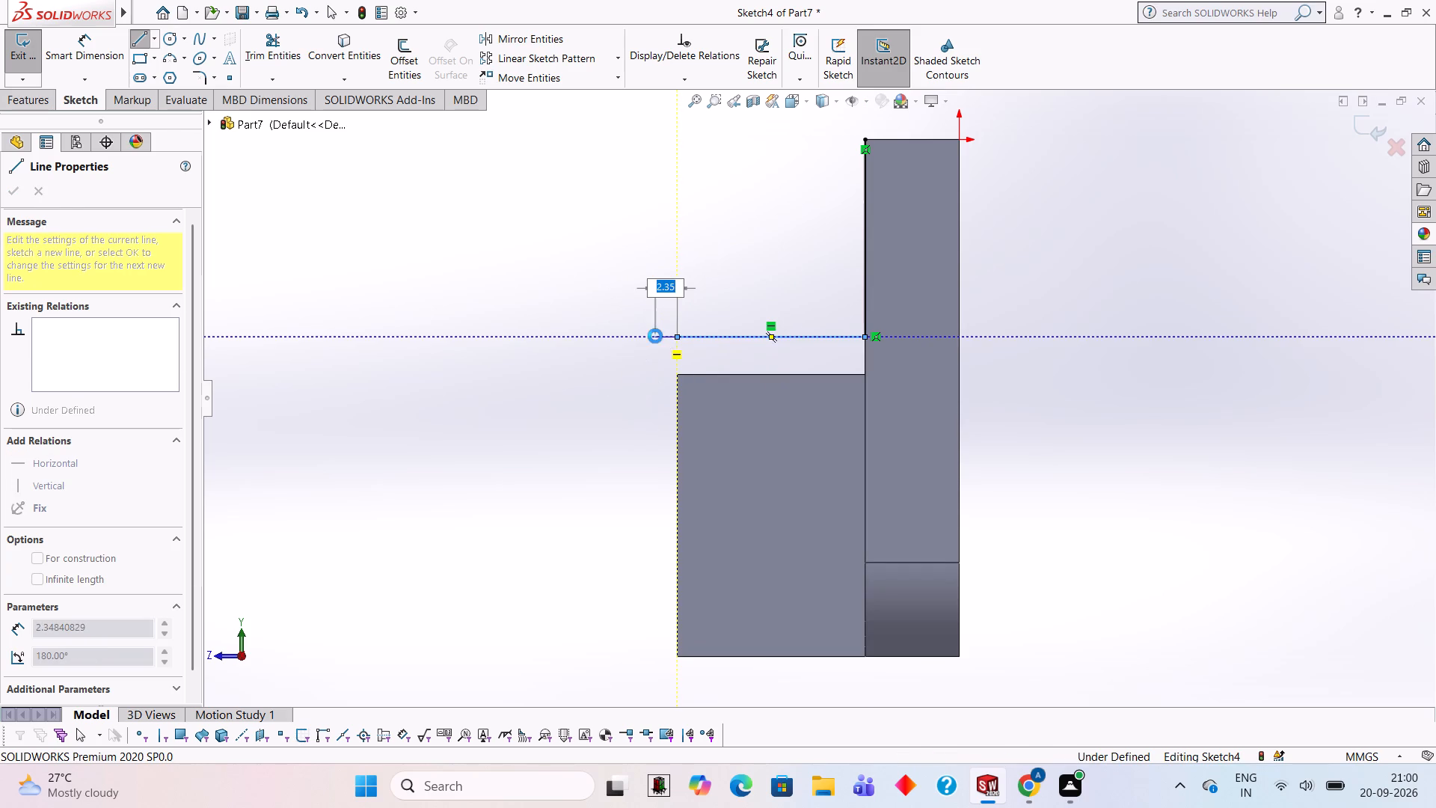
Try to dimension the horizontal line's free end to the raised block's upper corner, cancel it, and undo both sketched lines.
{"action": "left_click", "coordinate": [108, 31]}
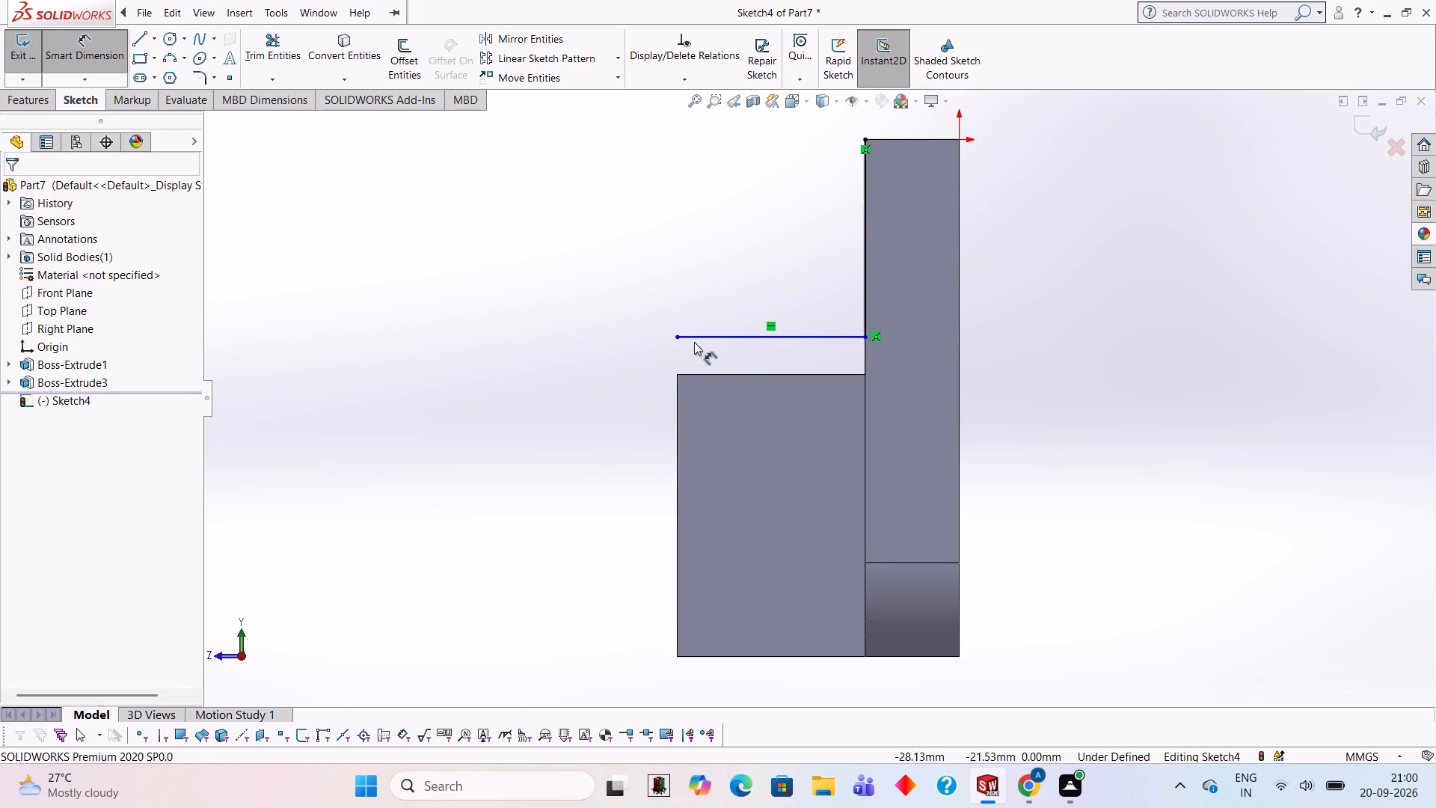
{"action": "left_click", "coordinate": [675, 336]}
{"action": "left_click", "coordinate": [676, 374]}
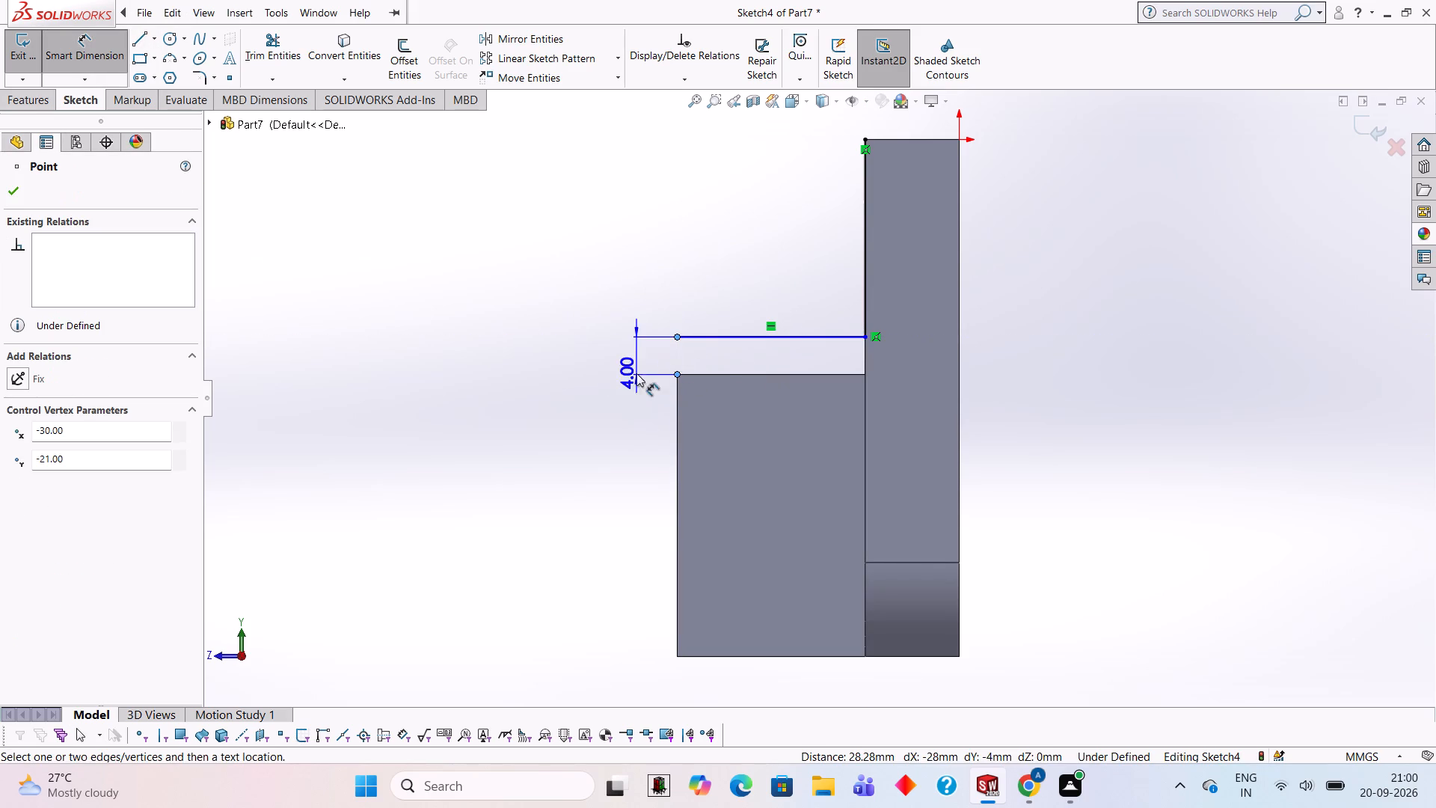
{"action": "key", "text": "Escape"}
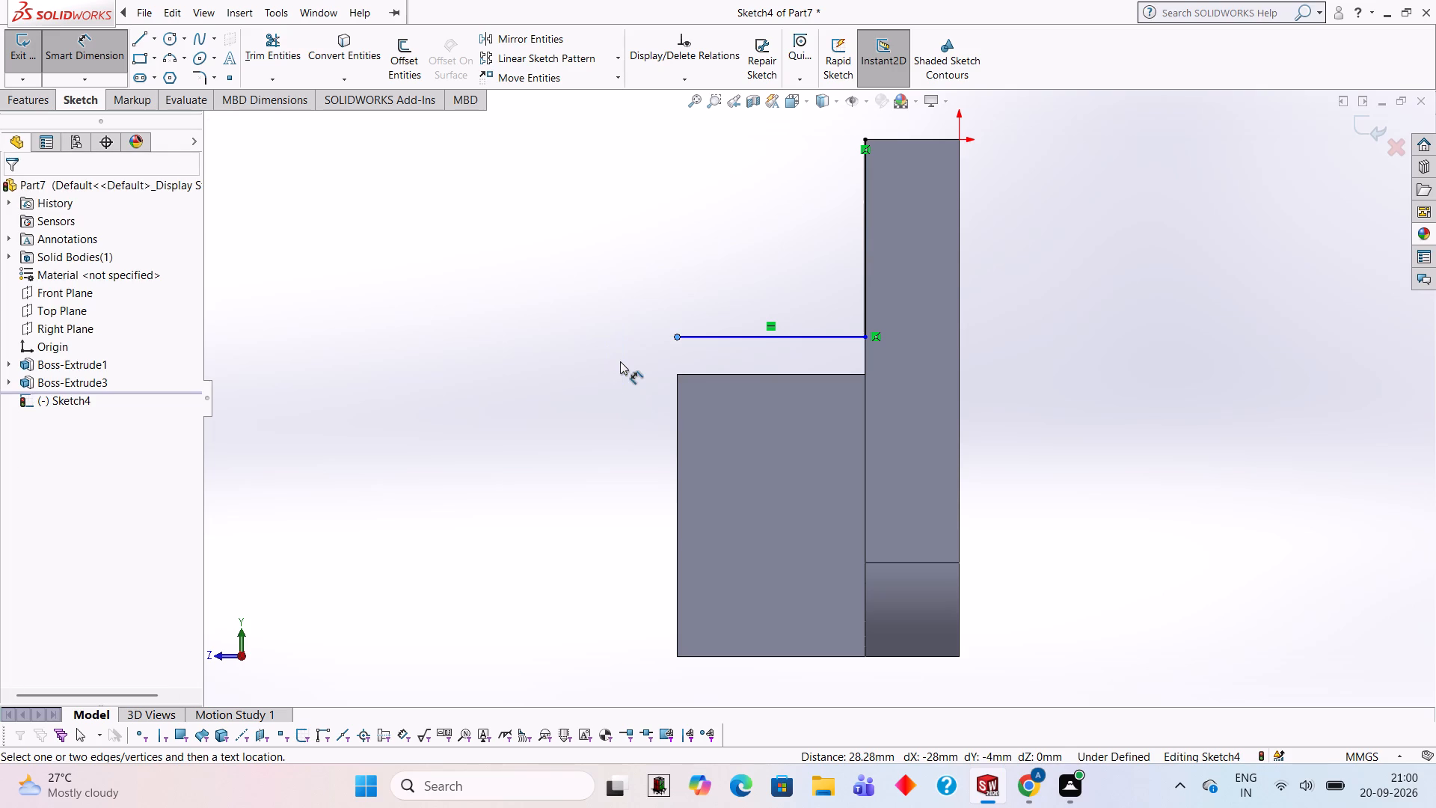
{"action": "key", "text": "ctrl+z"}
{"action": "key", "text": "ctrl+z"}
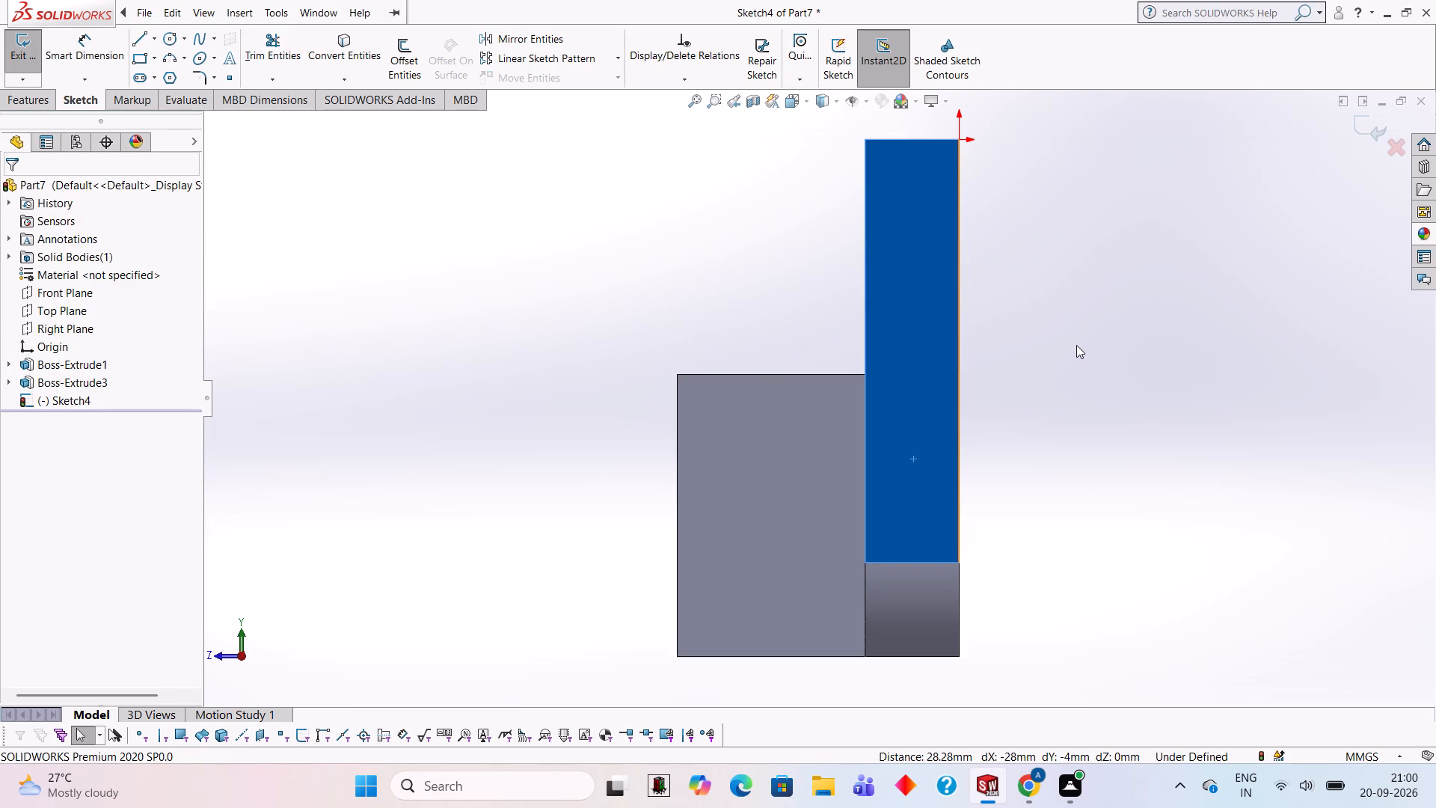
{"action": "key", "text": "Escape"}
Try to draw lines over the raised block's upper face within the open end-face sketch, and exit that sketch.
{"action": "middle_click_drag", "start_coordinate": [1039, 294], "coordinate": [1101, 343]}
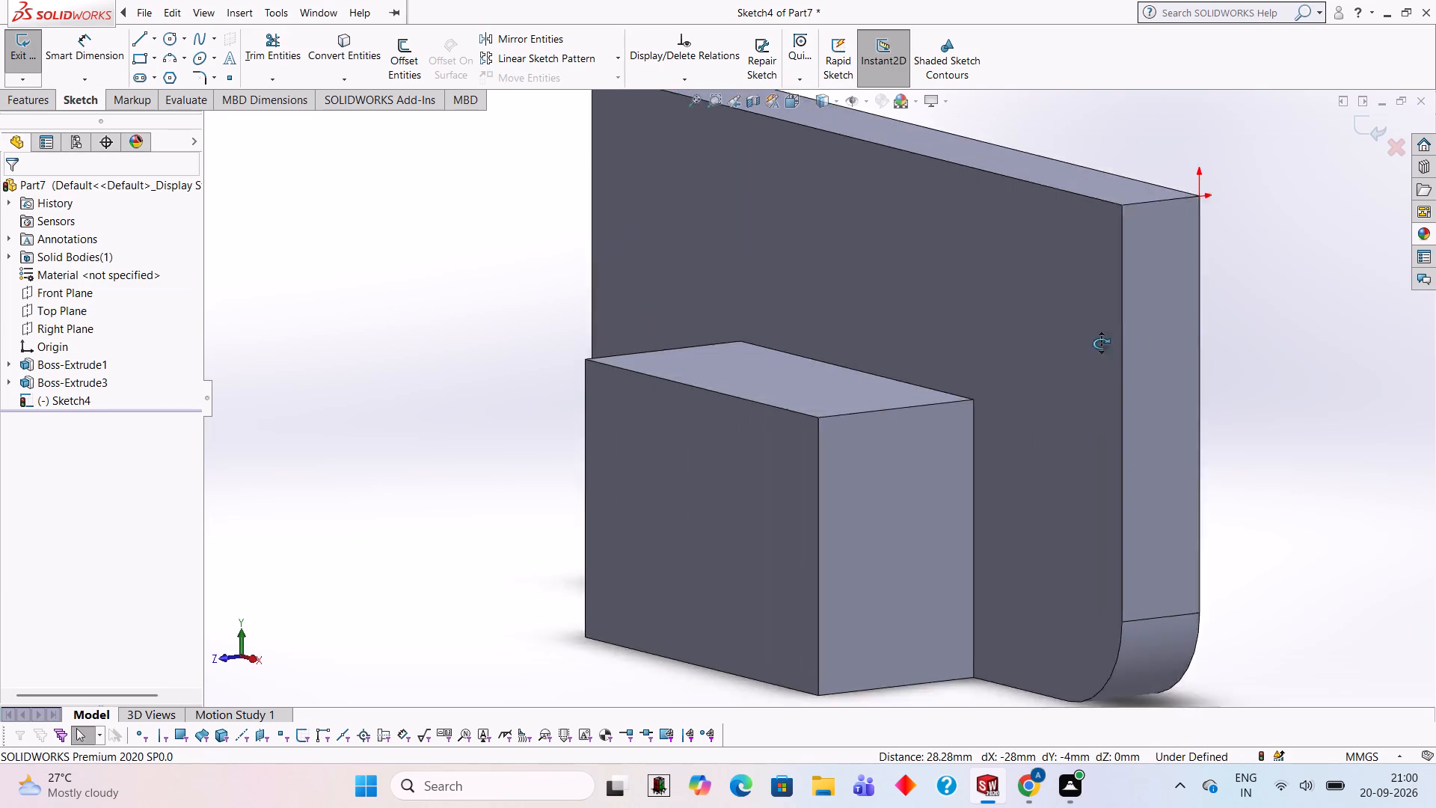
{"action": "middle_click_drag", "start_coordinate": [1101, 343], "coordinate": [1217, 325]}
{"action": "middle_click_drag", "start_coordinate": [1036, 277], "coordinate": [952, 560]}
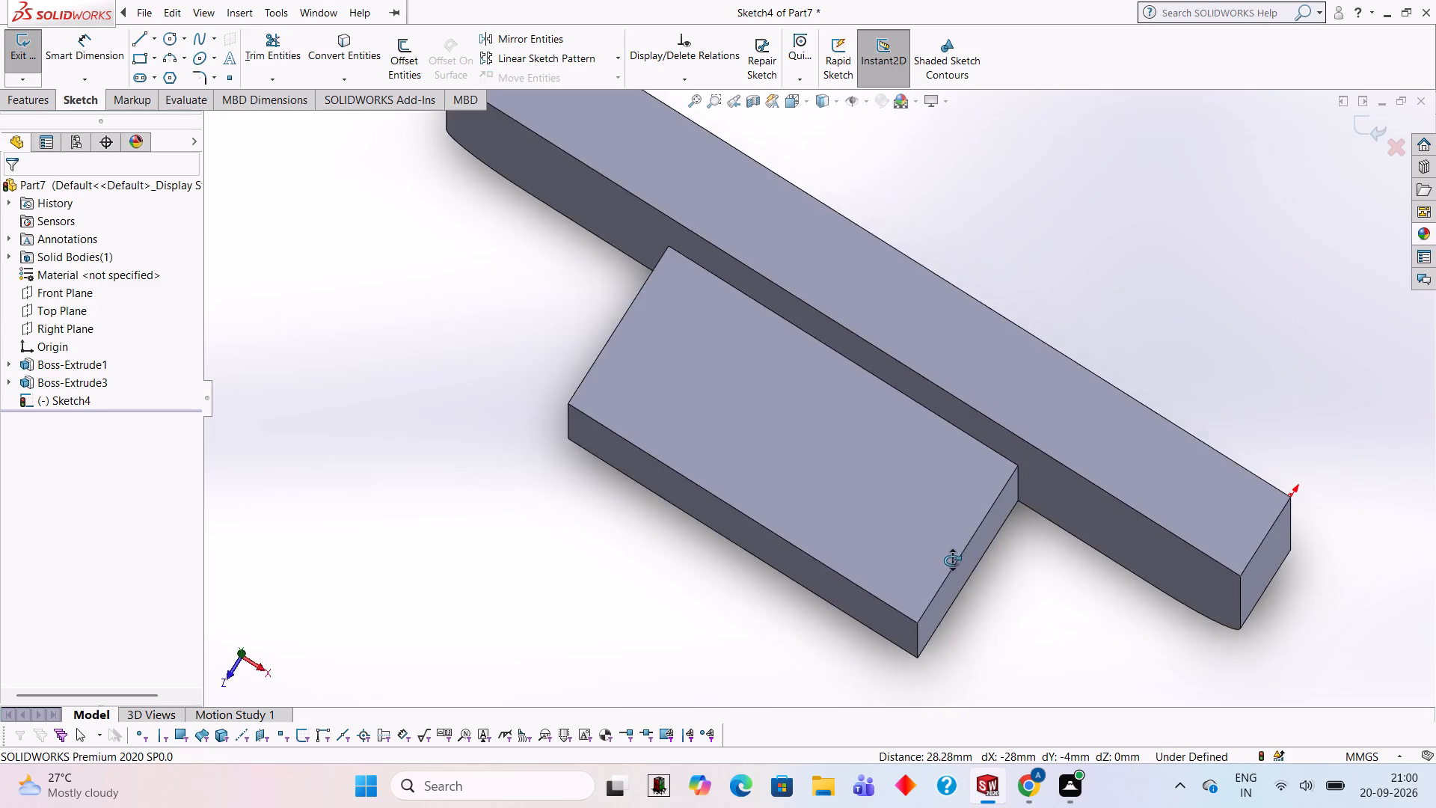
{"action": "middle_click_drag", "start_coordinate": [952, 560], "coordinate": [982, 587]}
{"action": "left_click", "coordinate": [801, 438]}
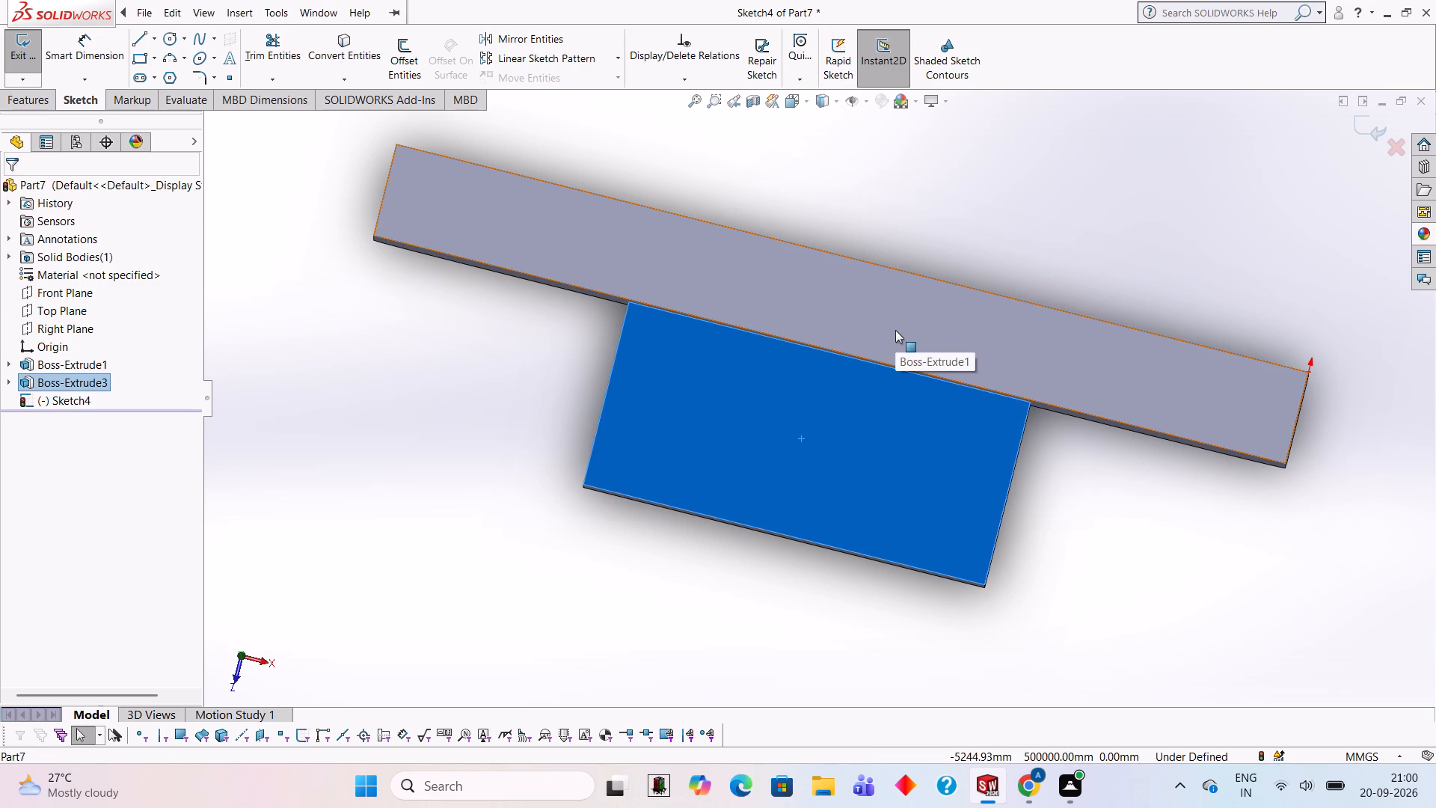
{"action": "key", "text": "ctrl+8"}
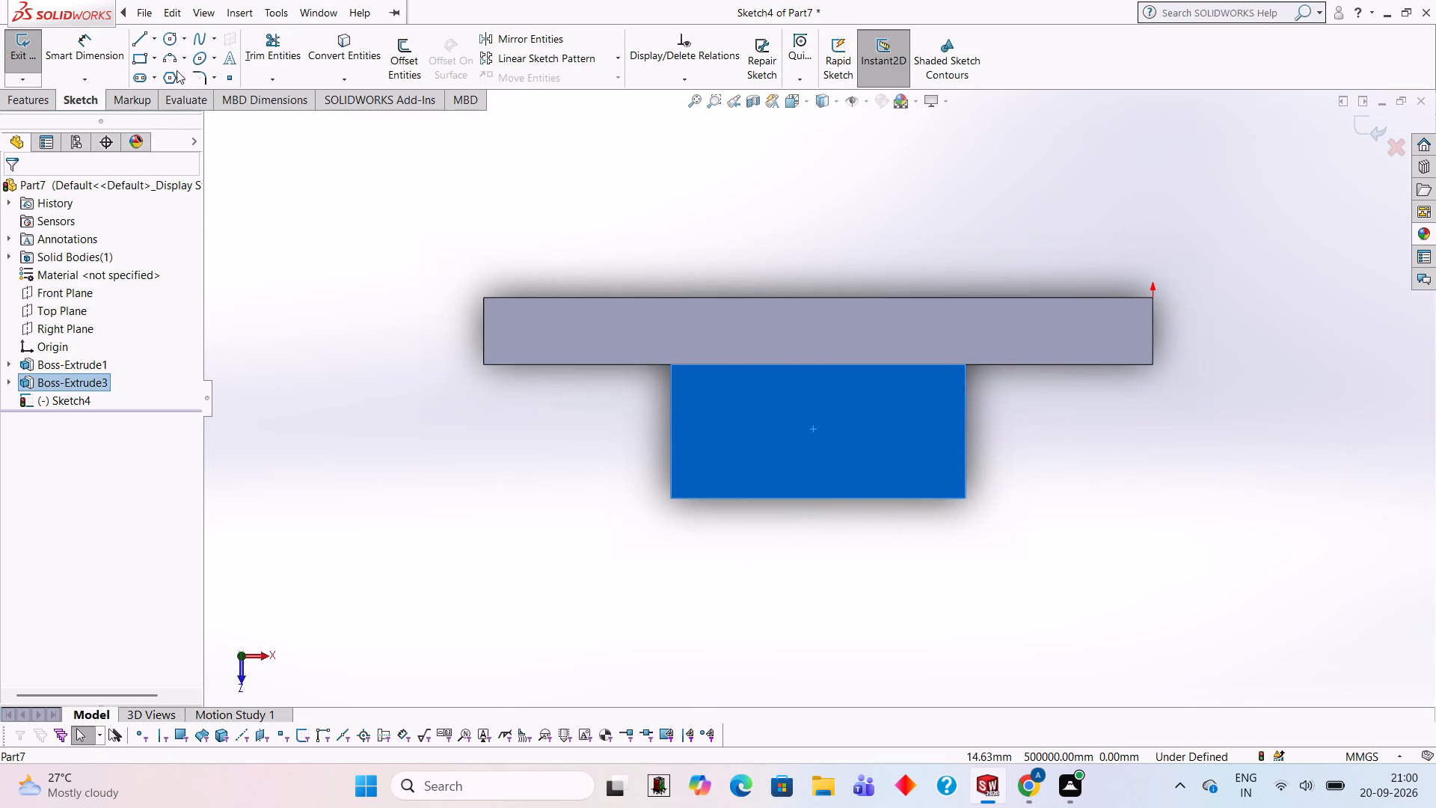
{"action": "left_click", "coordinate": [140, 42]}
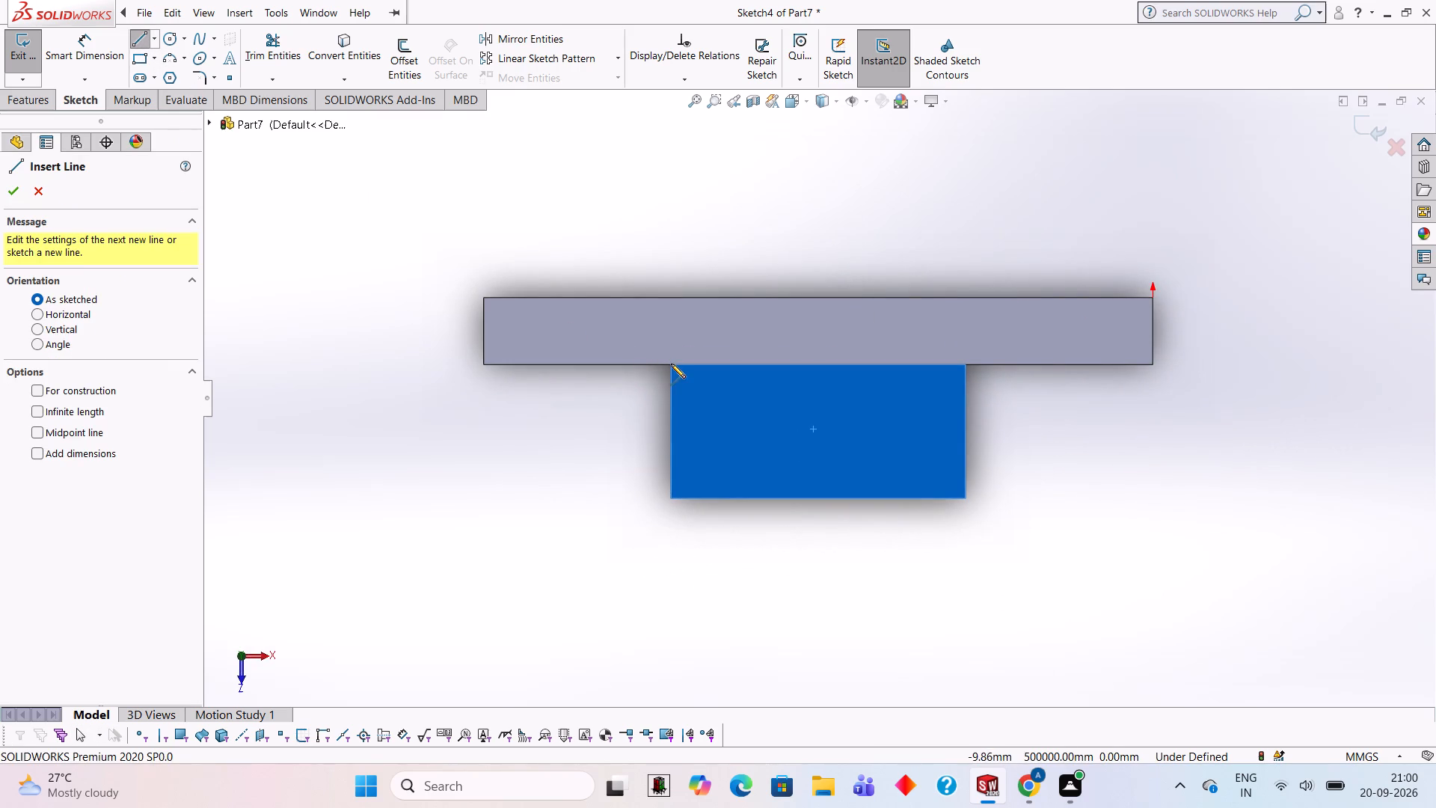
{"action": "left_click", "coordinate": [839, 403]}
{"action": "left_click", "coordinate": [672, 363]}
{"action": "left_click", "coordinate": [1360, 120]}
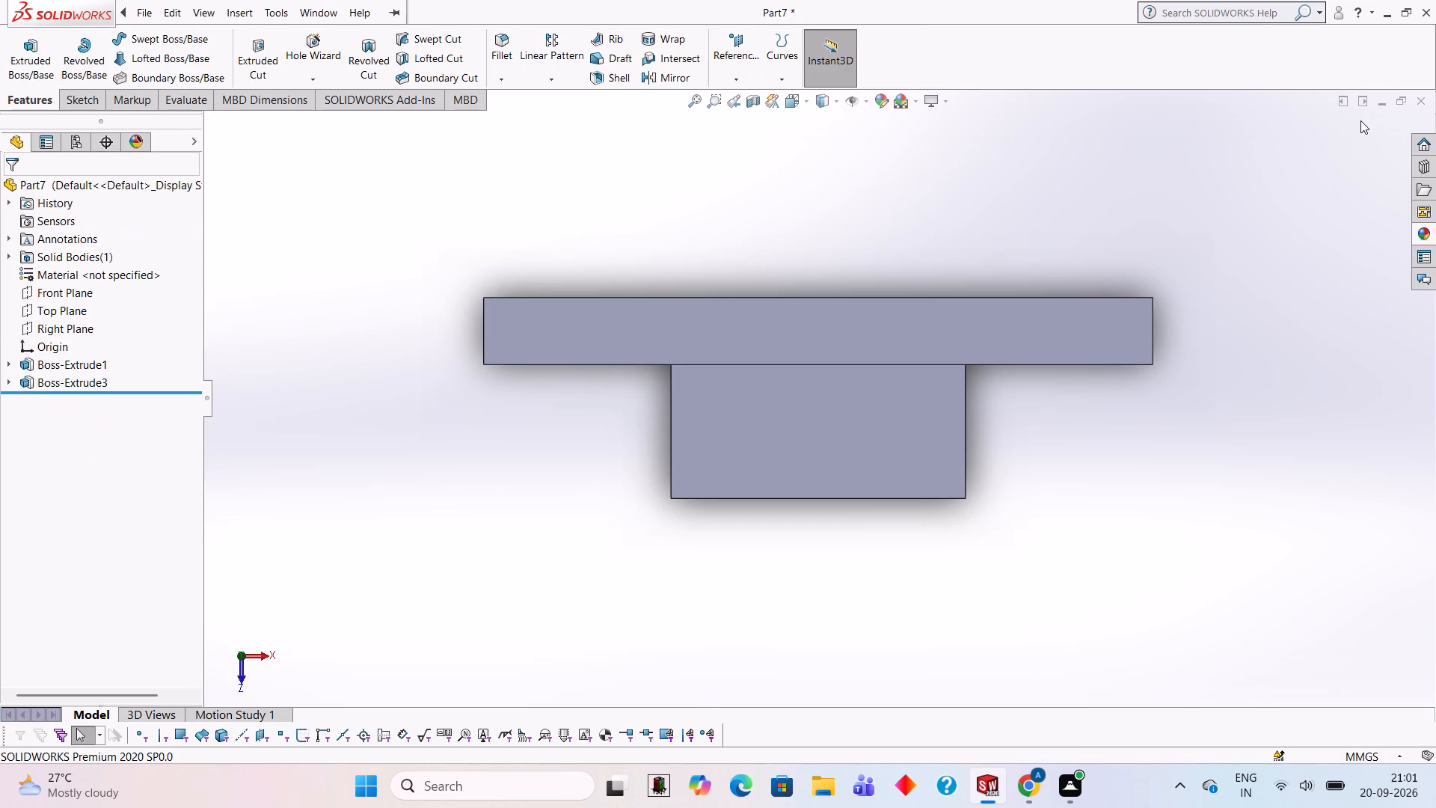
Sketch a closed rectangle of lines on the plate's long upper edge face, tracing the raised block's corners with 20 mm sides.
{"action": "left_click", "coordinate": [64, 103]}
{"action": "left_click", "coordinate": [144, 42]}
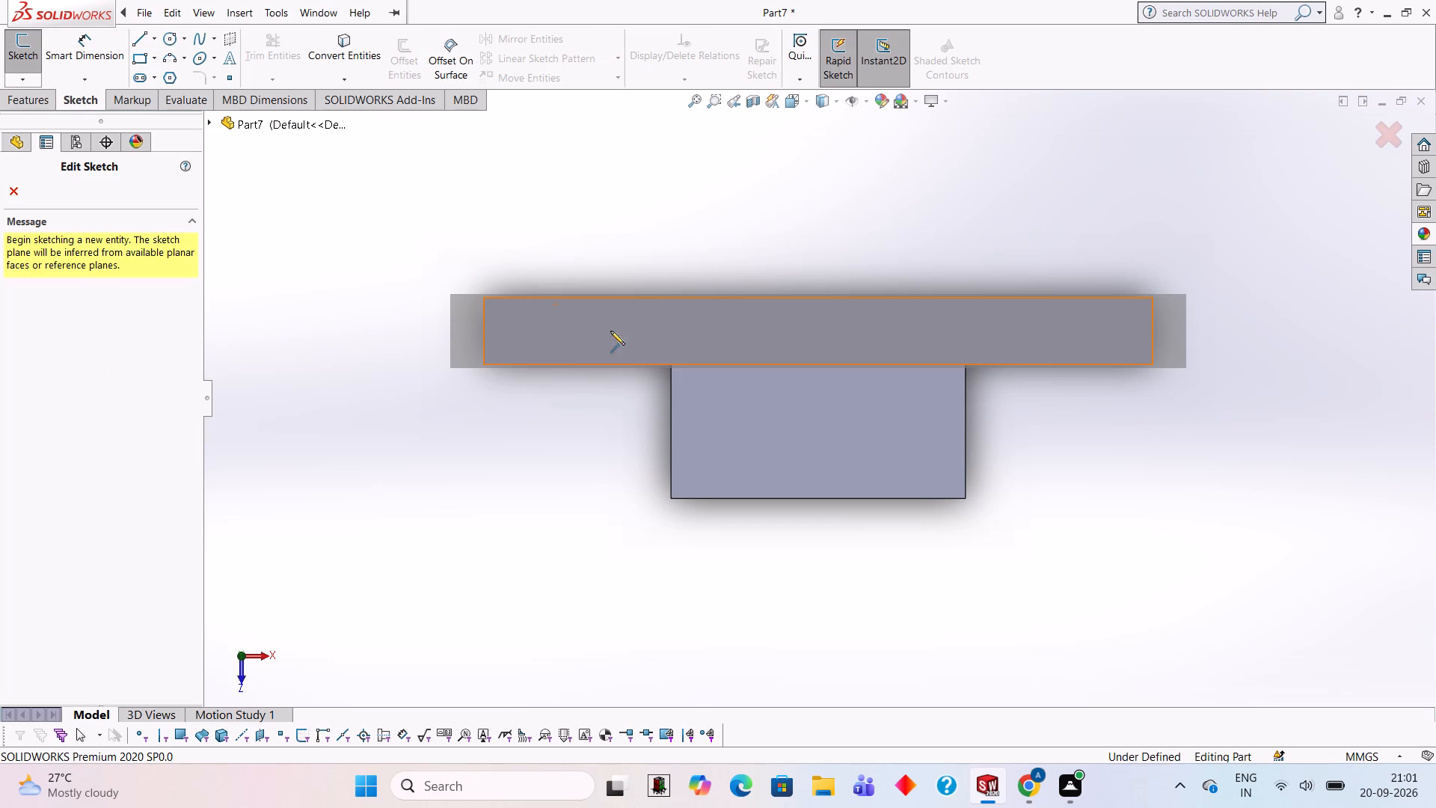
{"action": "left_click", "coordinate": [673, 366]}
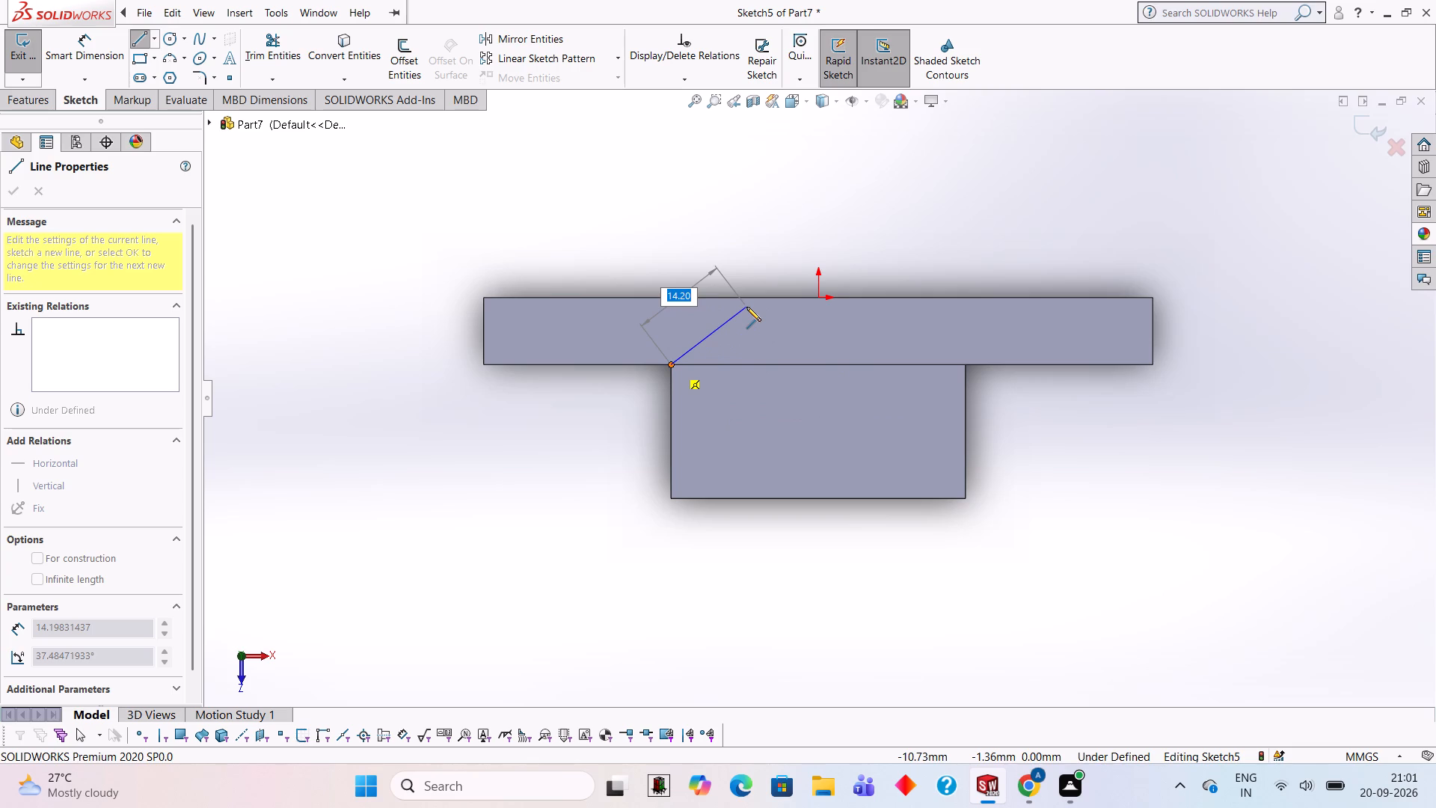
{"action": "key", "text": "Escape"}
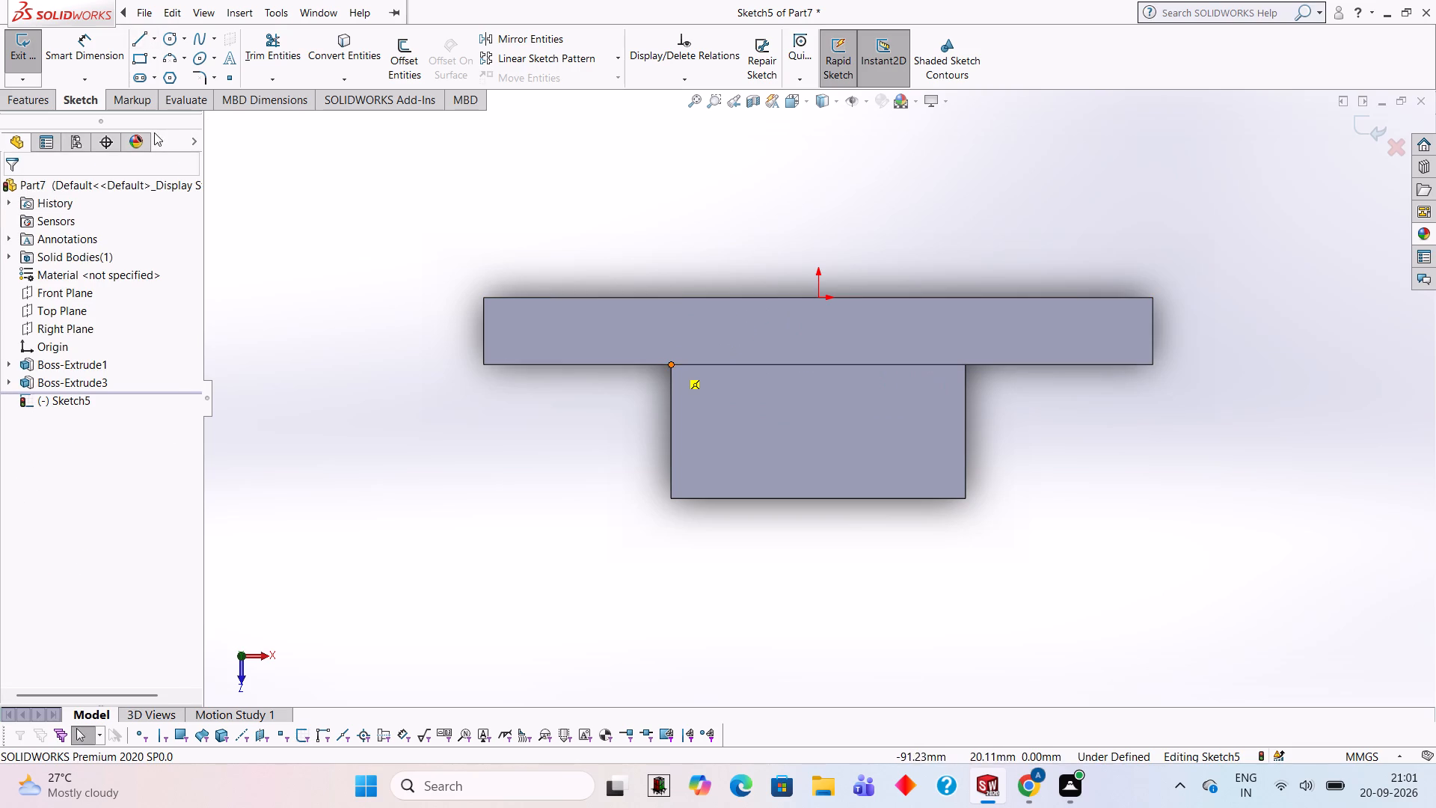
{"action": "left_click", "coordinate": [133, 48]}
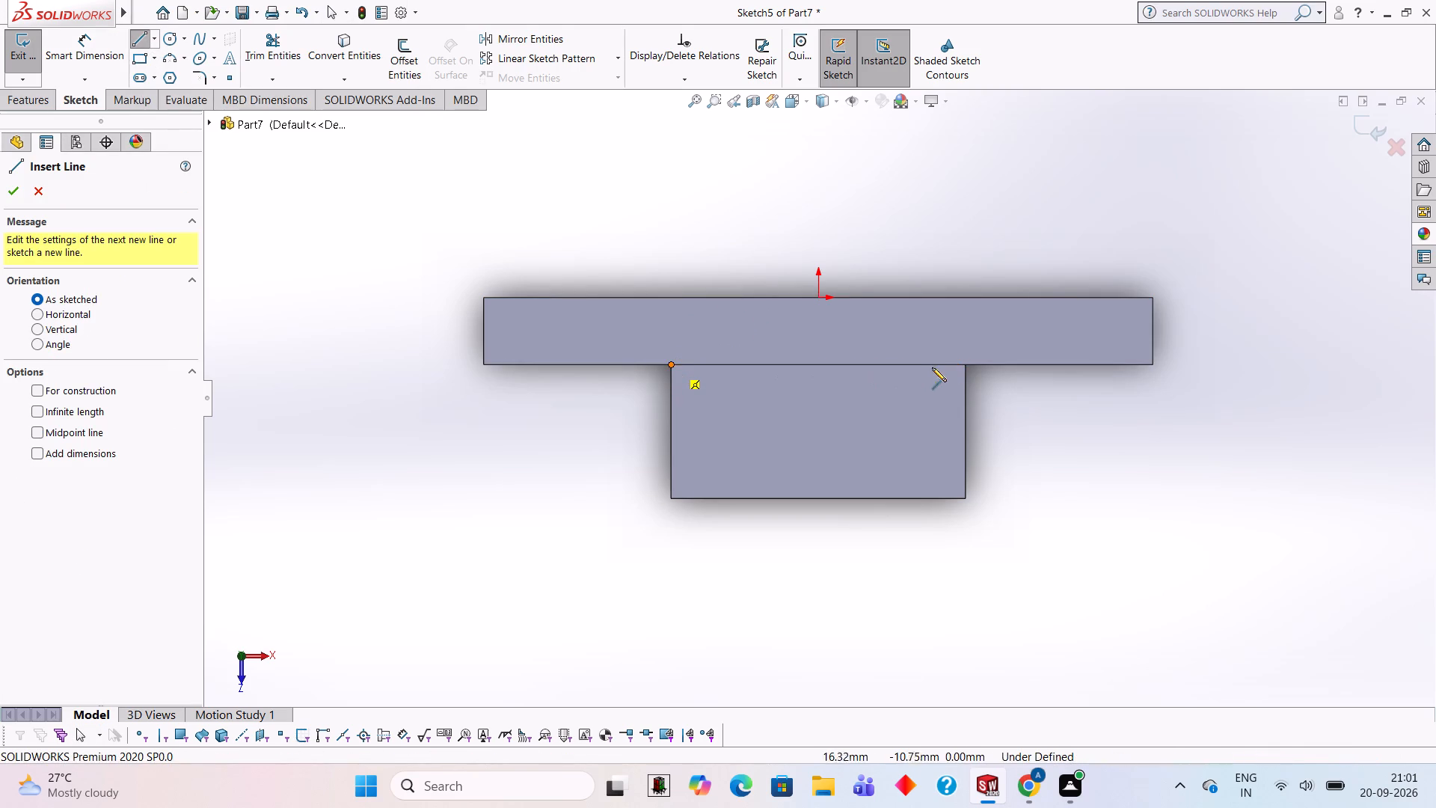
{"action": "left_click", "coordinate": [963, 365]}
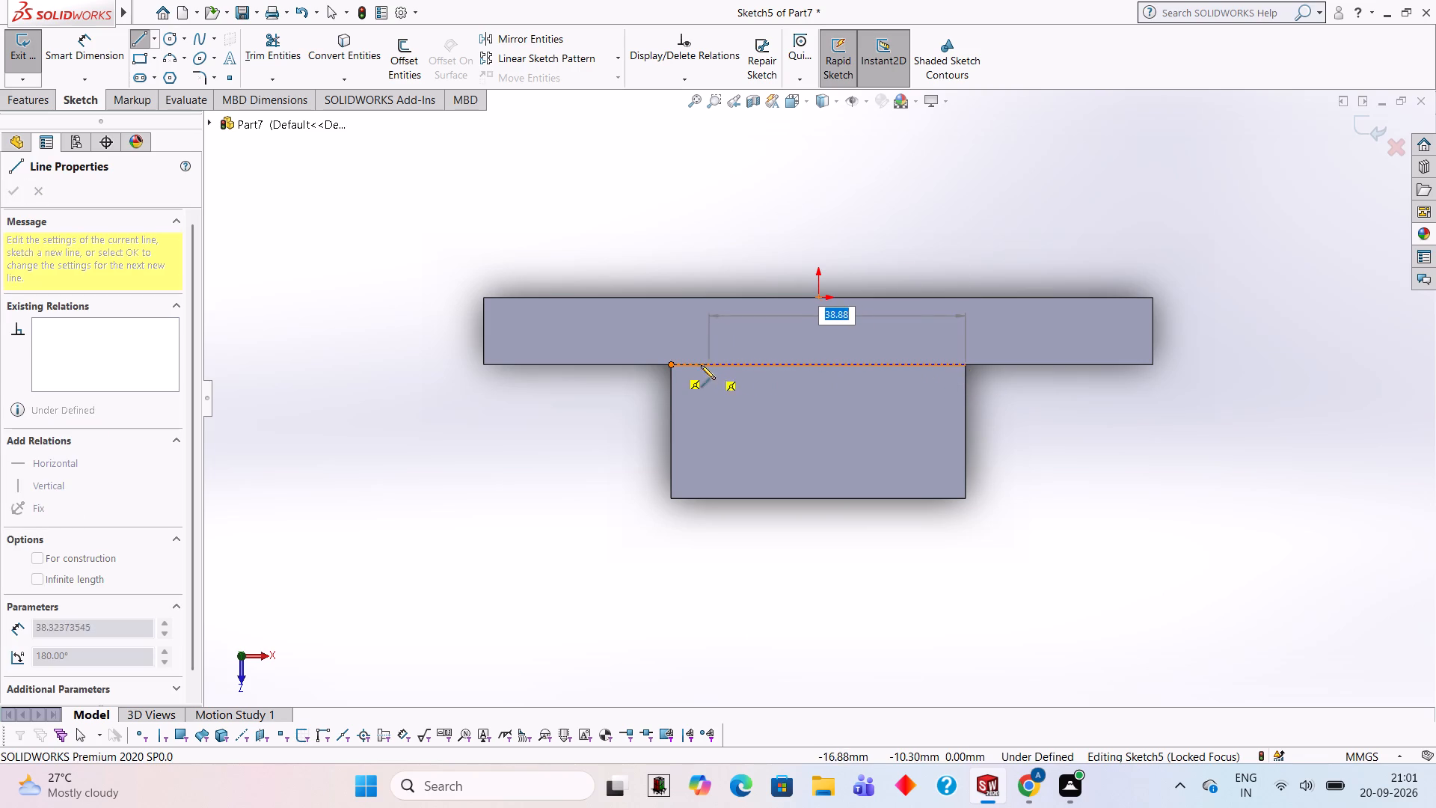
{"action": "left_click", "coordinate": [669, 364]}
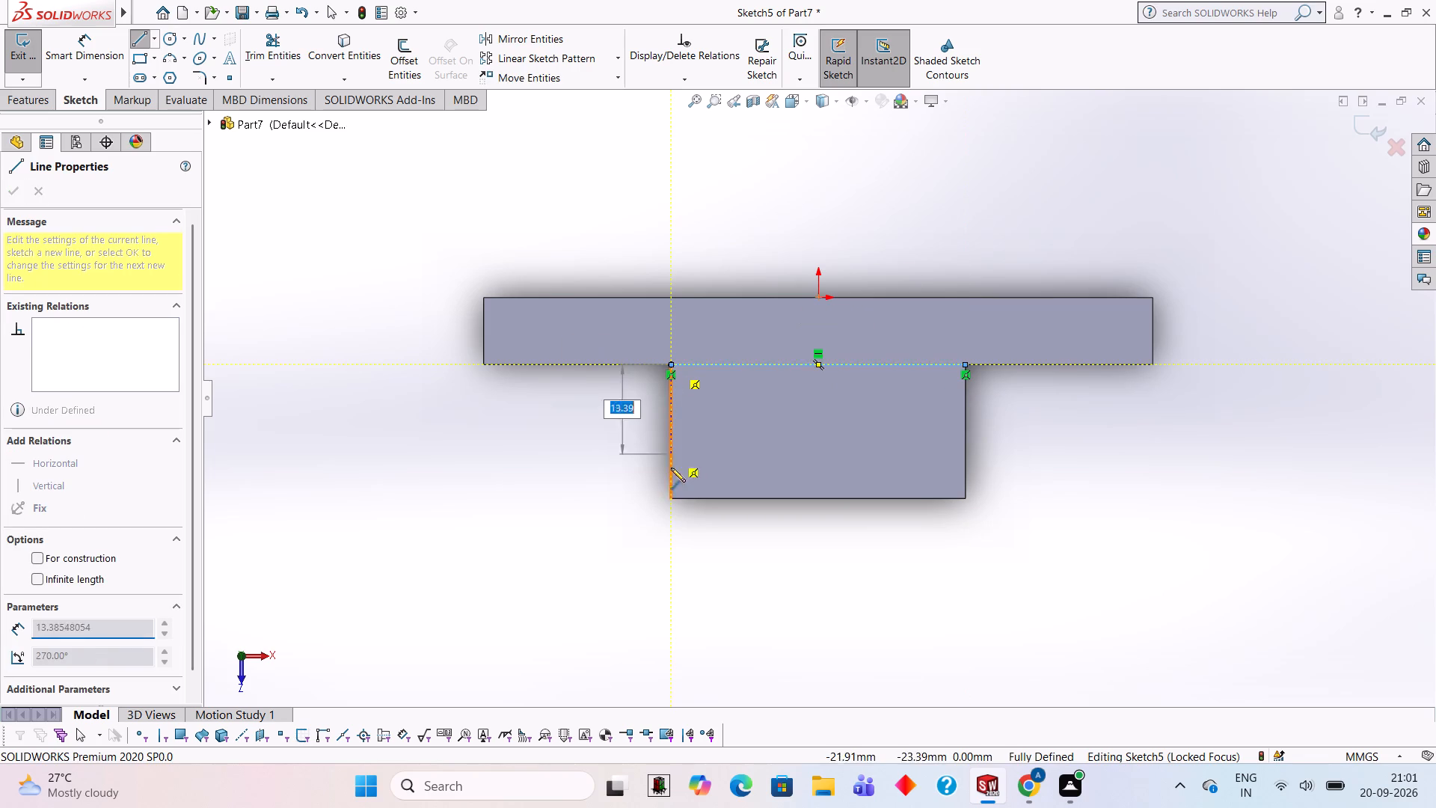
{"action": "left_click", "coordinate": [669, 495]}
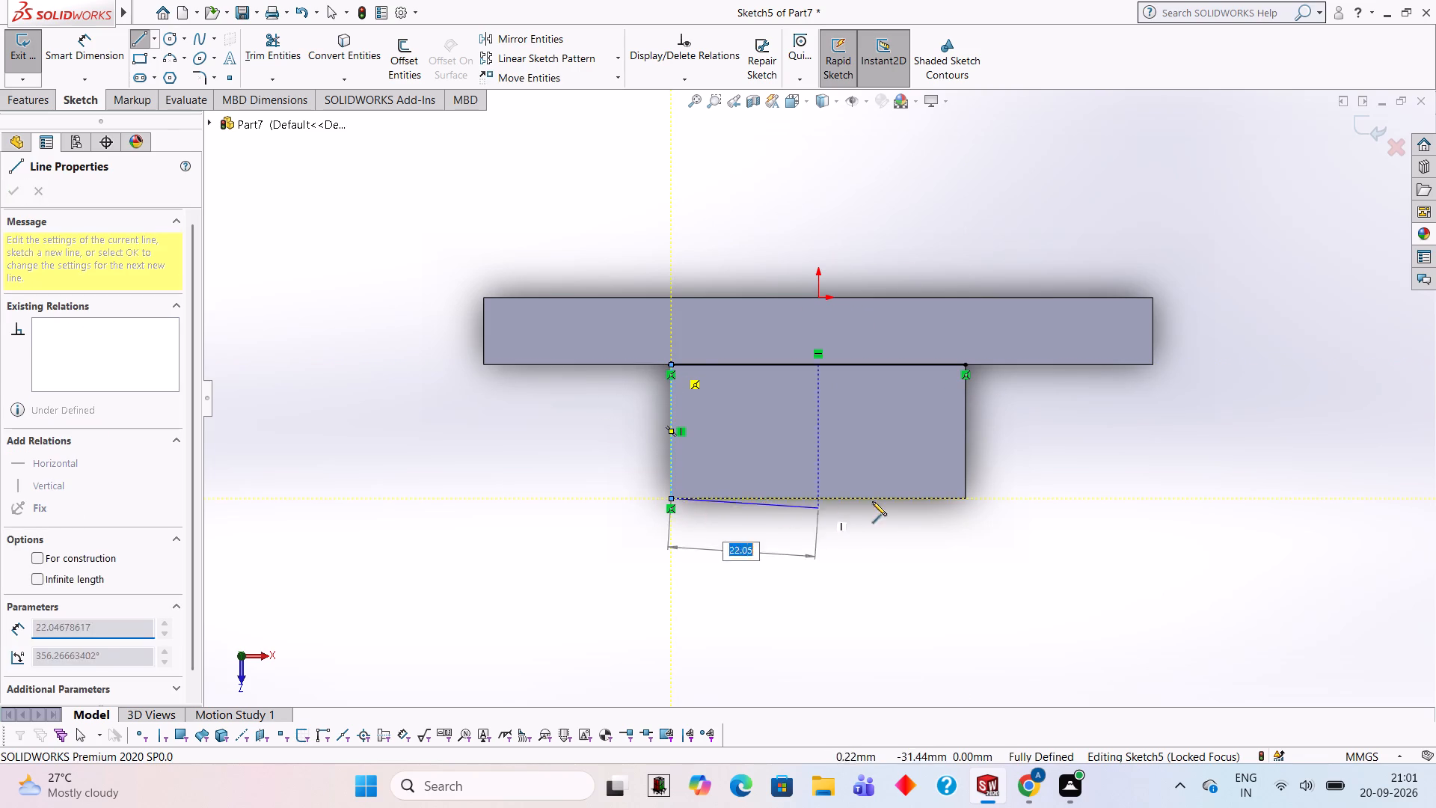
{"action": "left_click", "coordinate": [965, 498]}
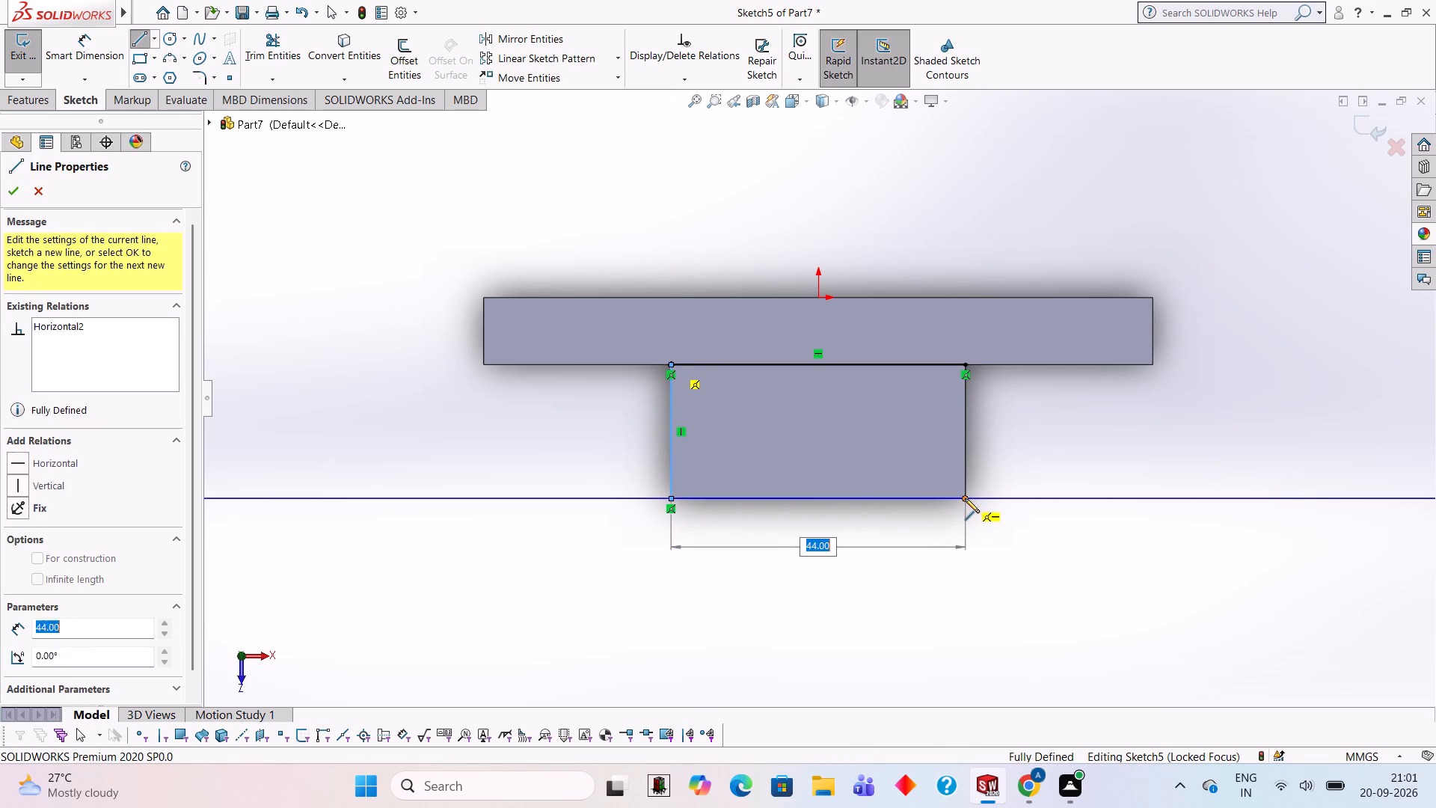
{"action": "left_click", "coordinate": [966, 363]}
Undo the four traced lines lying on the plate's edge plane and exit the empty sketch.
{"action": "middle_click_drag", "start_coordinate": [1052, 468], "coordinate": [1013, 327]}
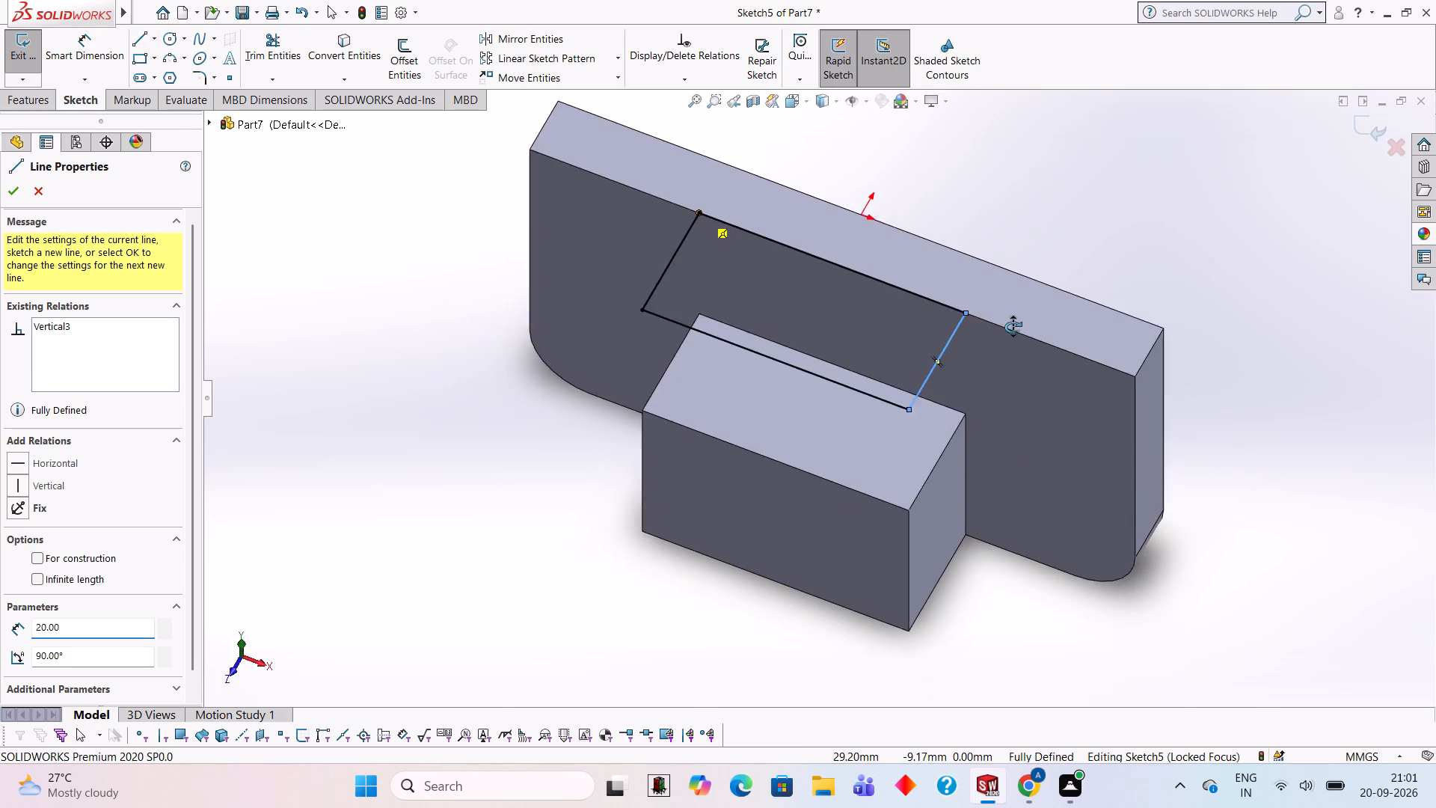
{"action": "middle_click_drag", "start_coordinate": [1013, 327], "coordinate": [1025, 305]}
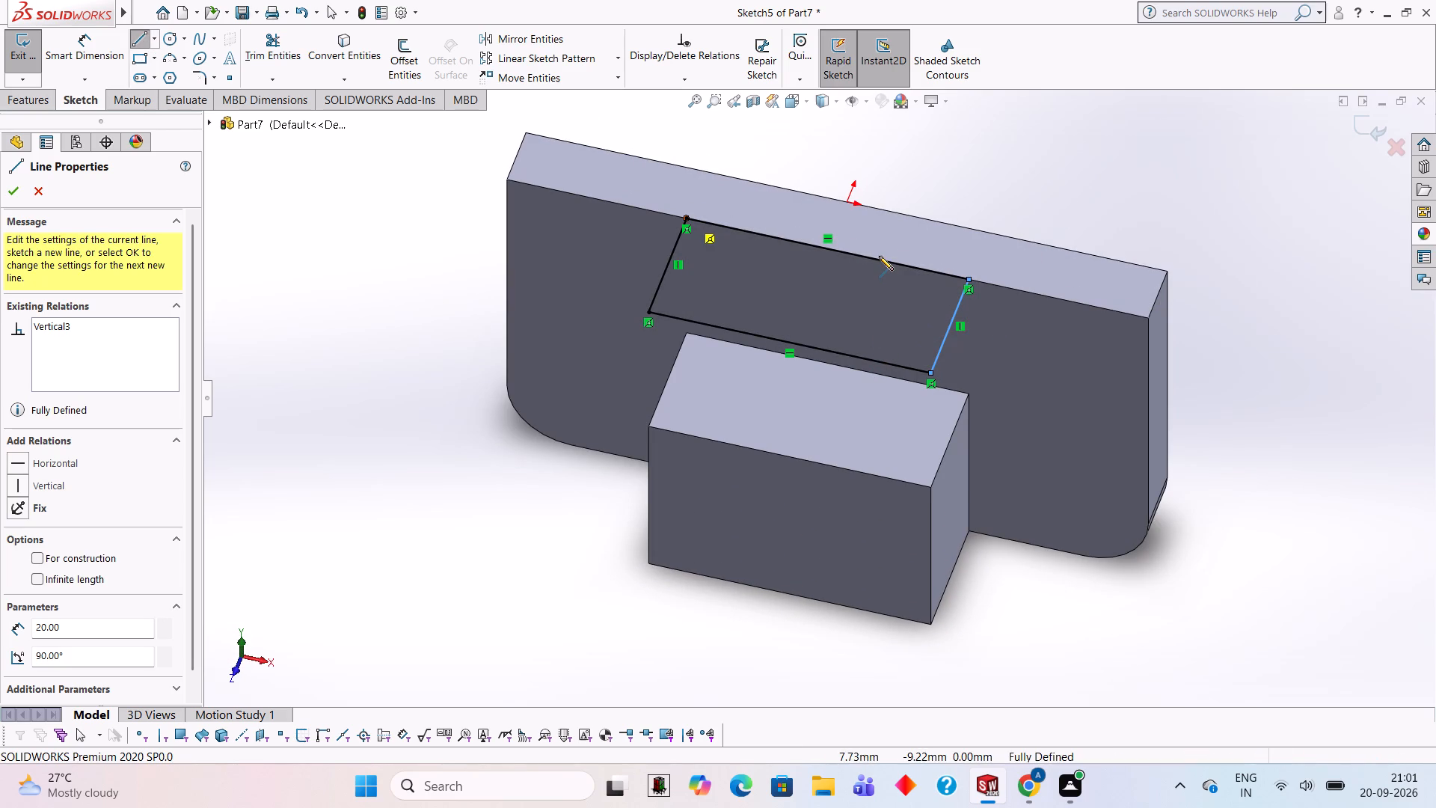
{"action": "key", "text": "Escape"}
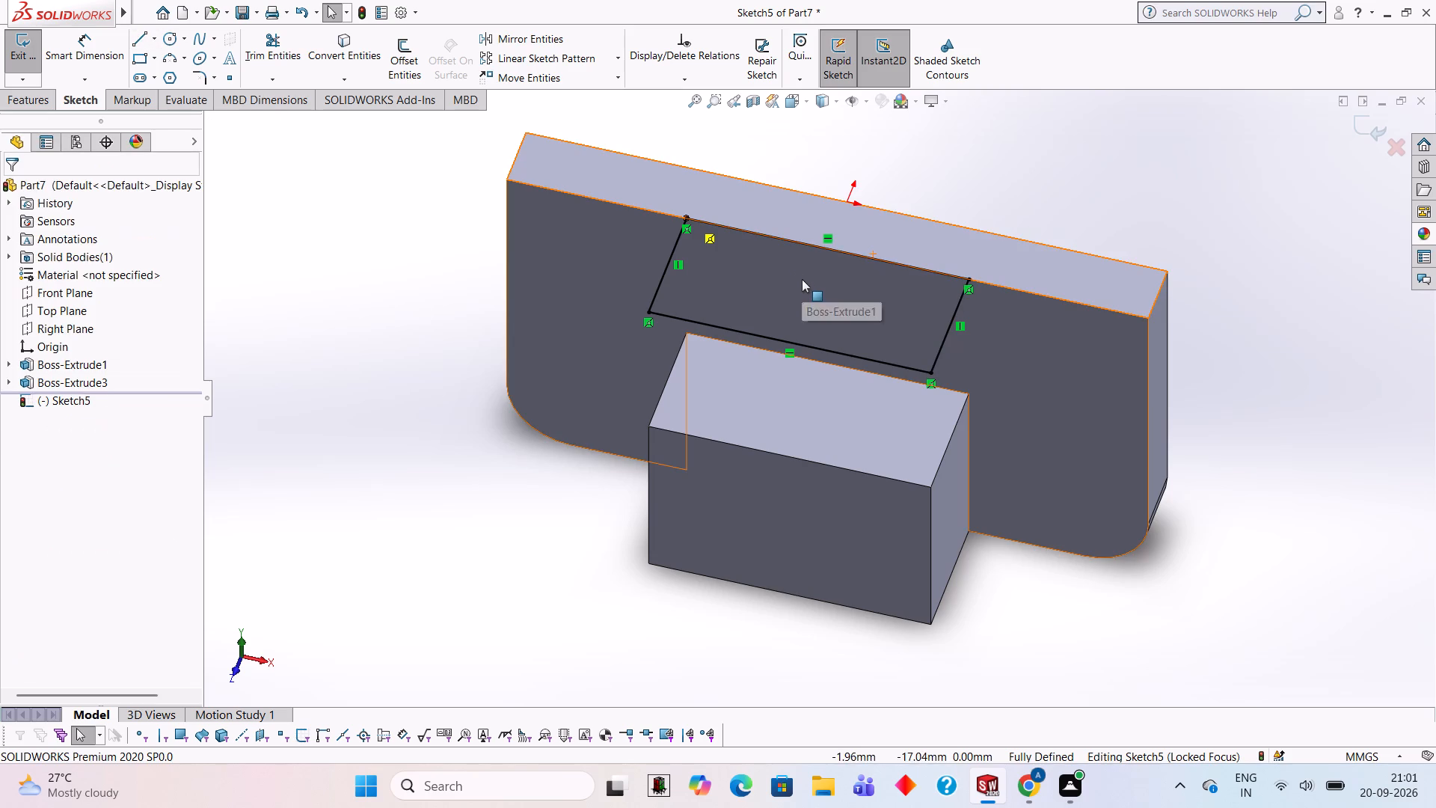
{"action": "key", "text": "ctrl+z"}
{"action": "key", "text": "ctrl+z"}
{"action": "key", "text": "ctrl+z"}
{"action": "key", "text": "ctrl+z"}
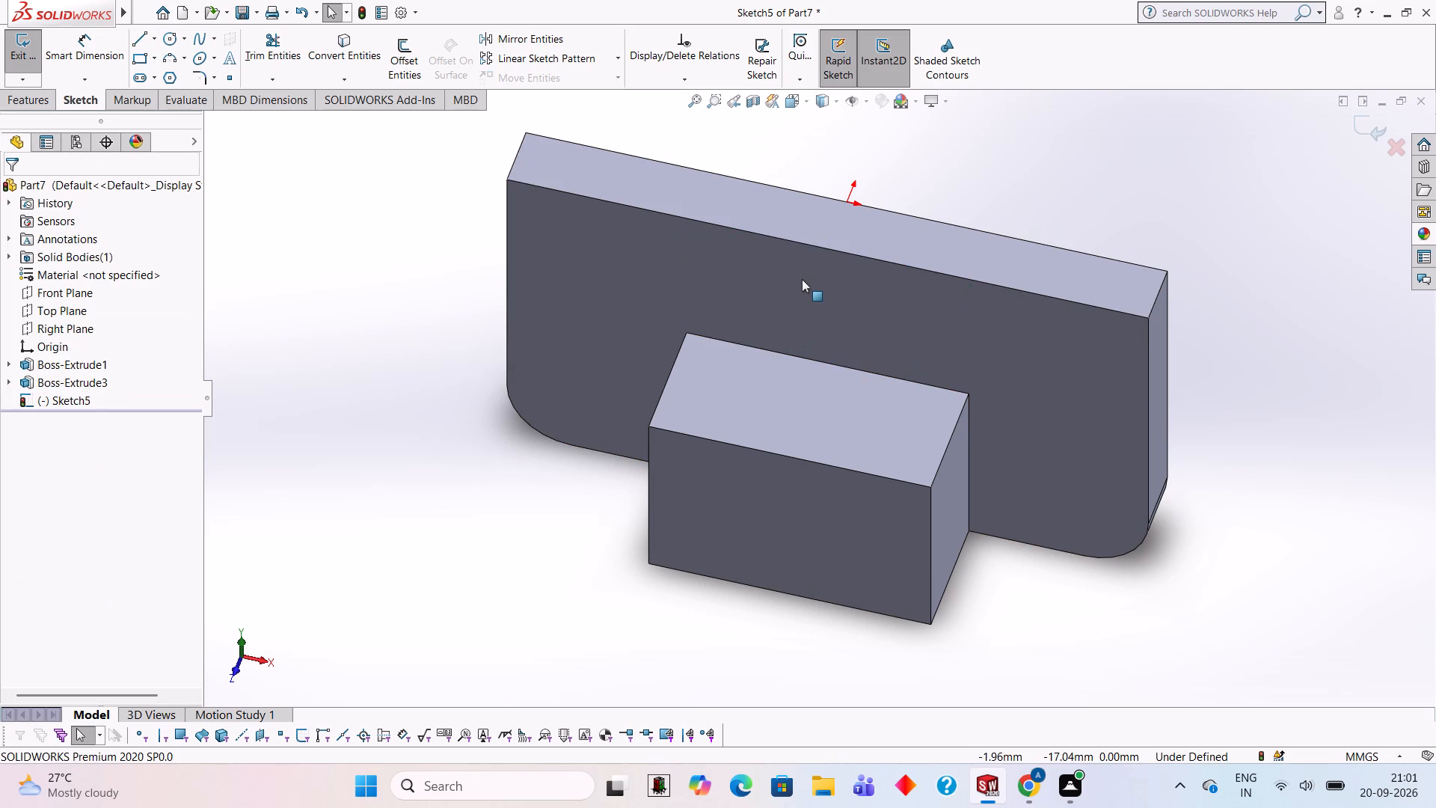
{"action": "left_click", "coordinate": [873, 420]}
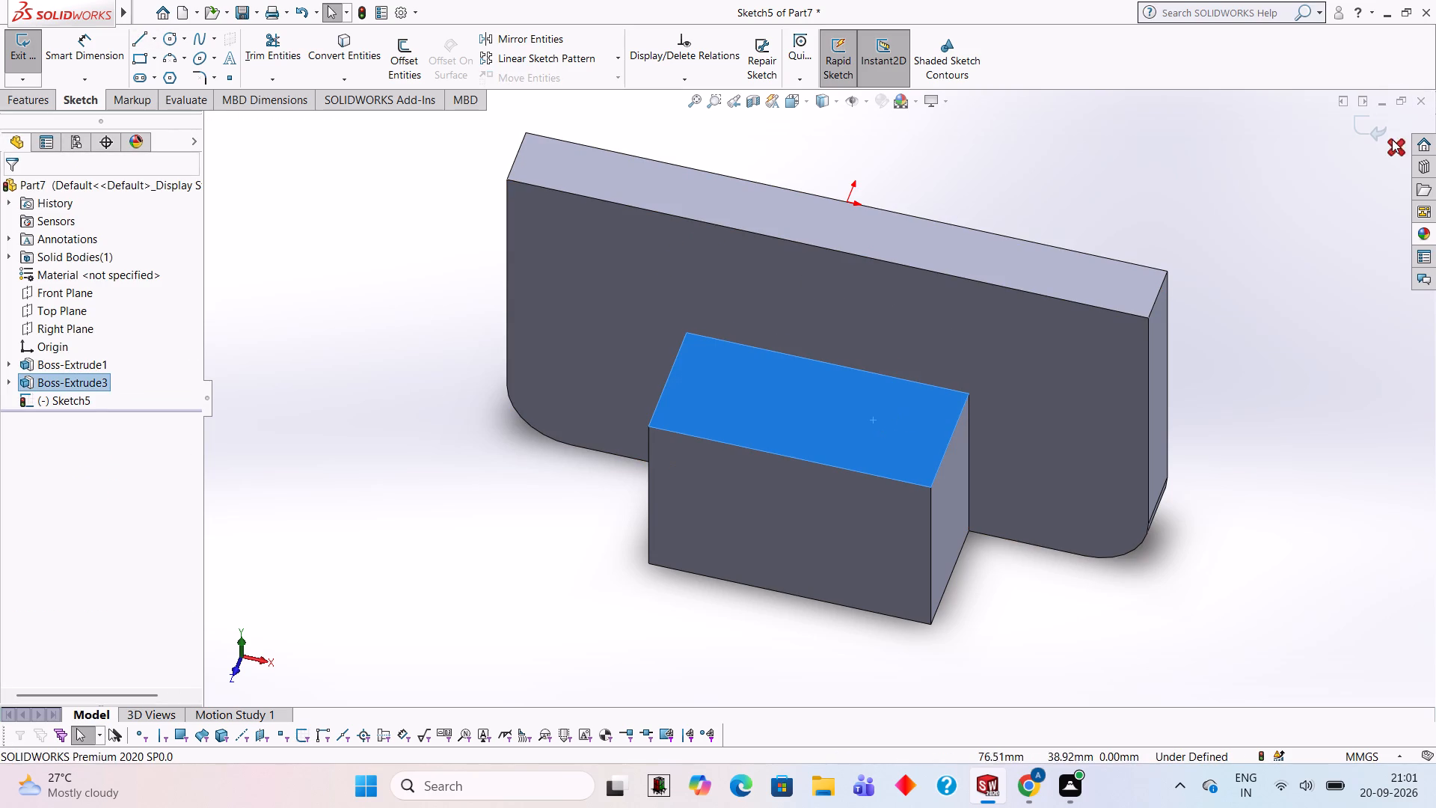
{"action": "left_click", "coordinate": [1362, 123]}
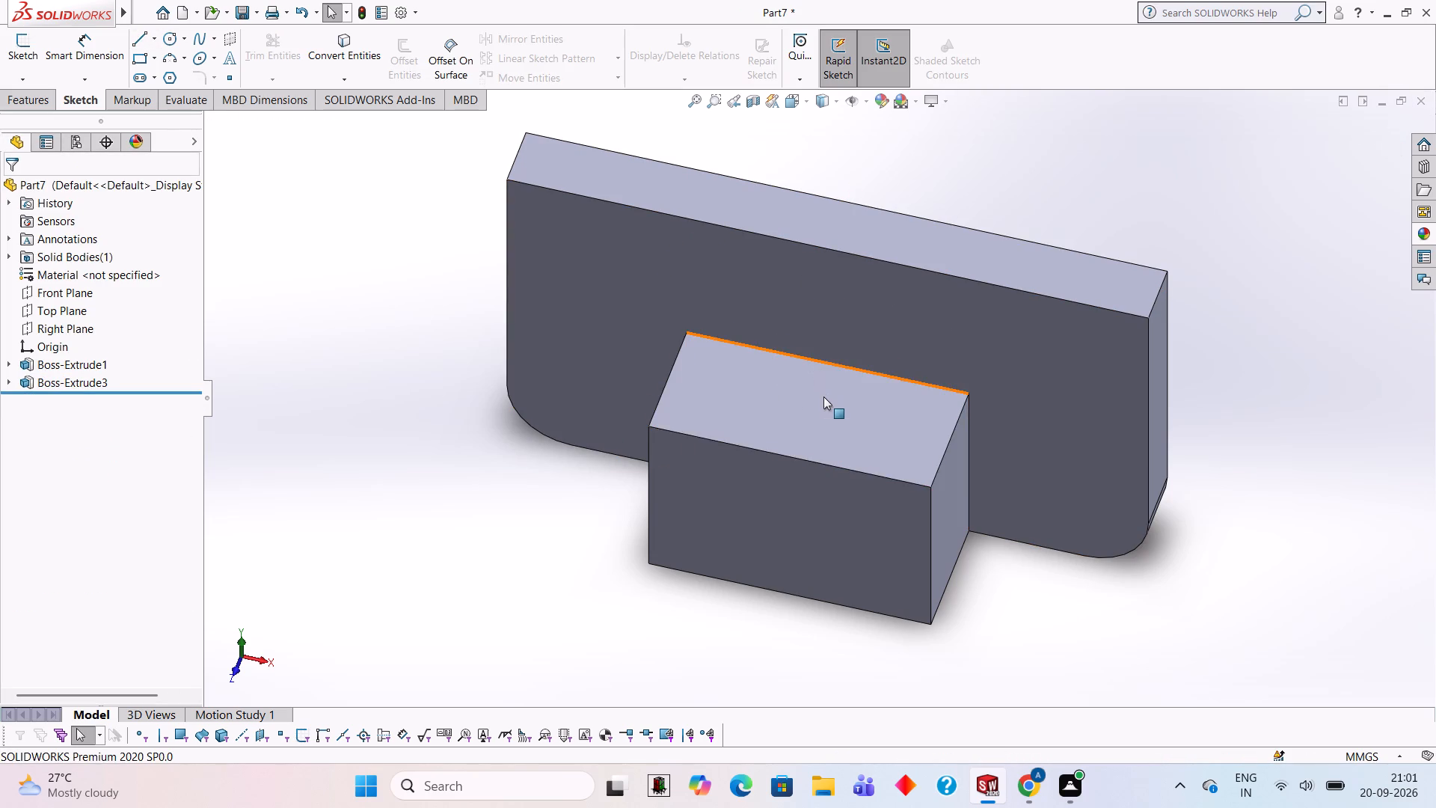
Sketch a closed 44 by 20 mm rectangle of lines on the raised block's upper face, tracing its four corners.
{"action": "left_click", "coordinate": [823, 397]}
{"action": "left_click", "coordinate": [893, 353]}
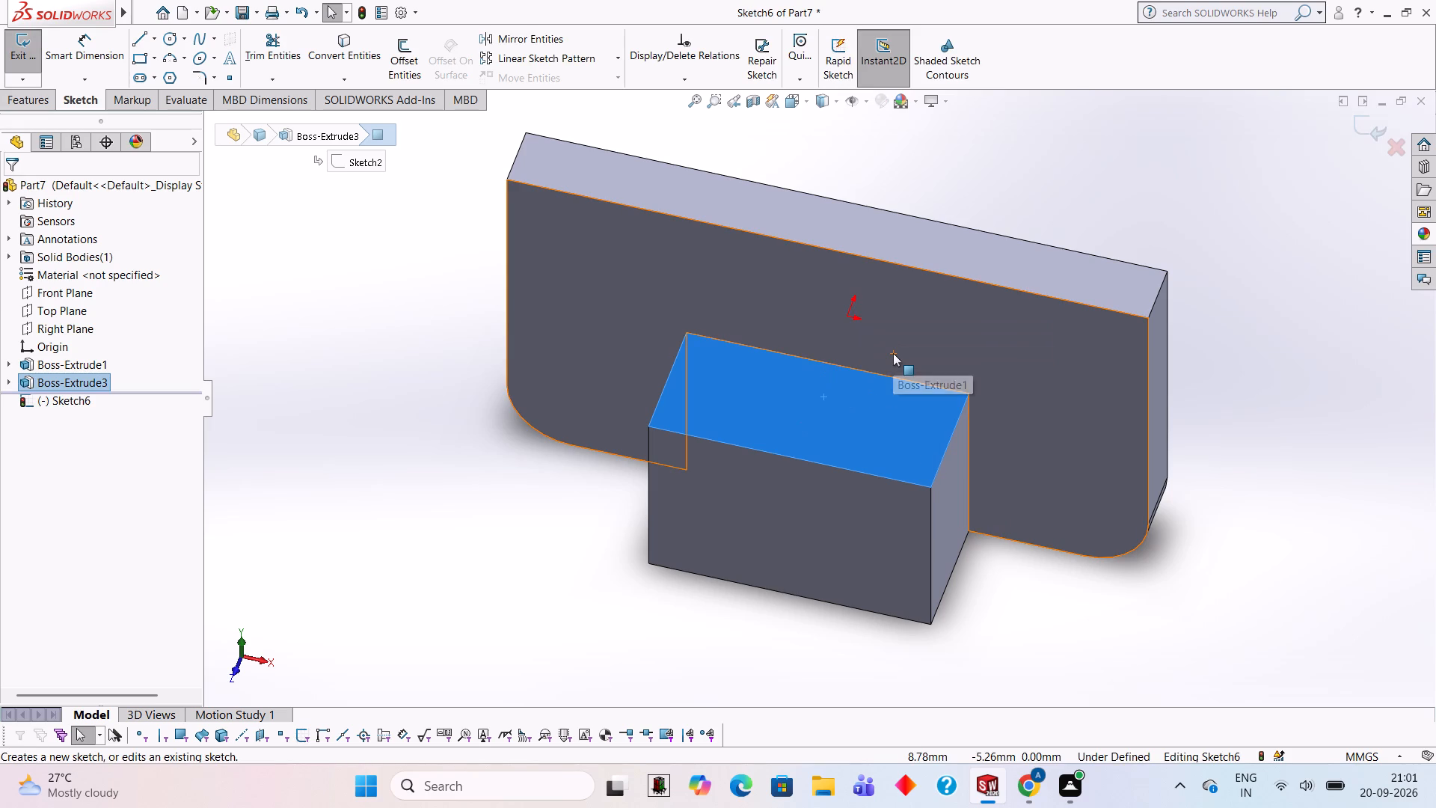
{"action": "left_click", "coordinate": [140, 45]}
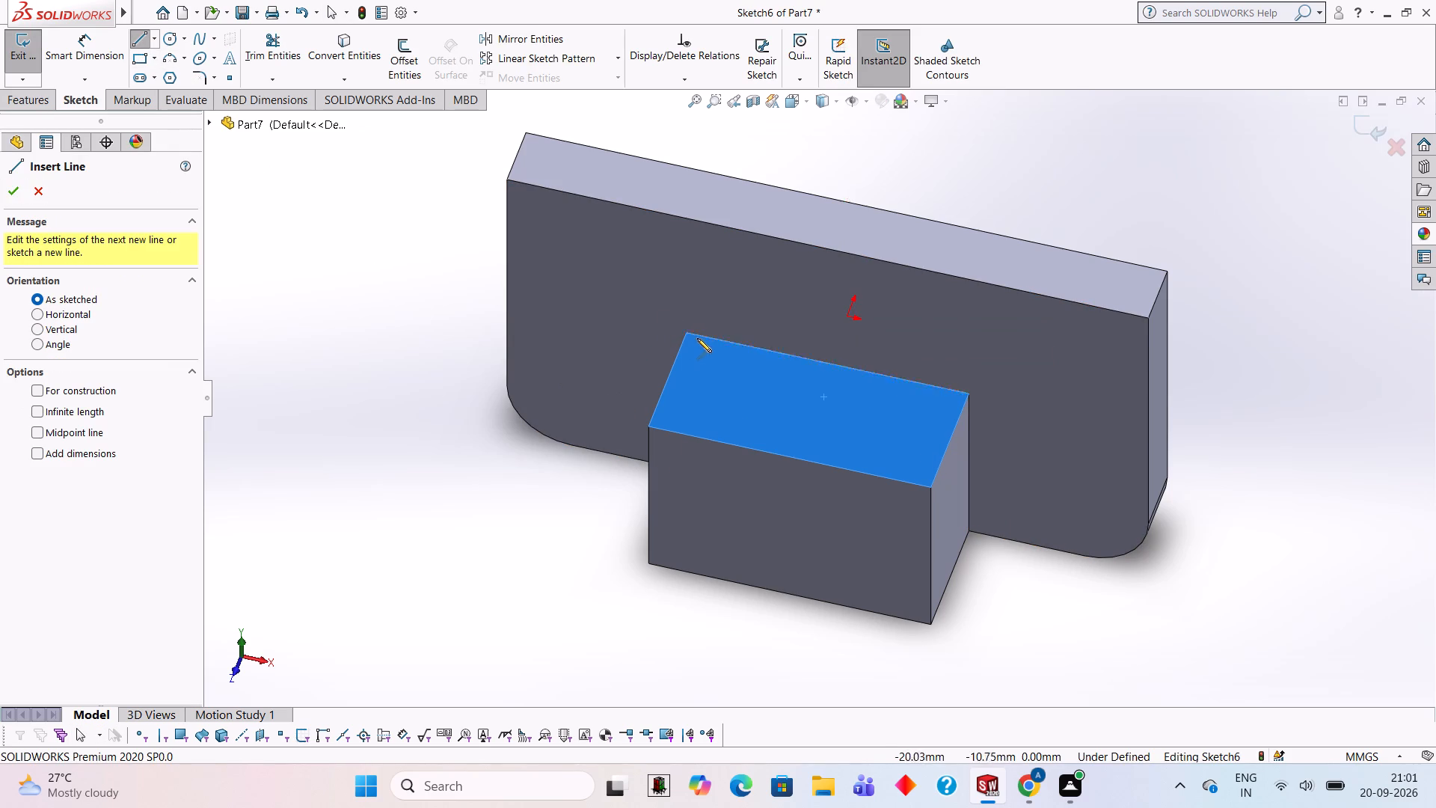
{"action": "left_click", "coordinate": [684, 332]}
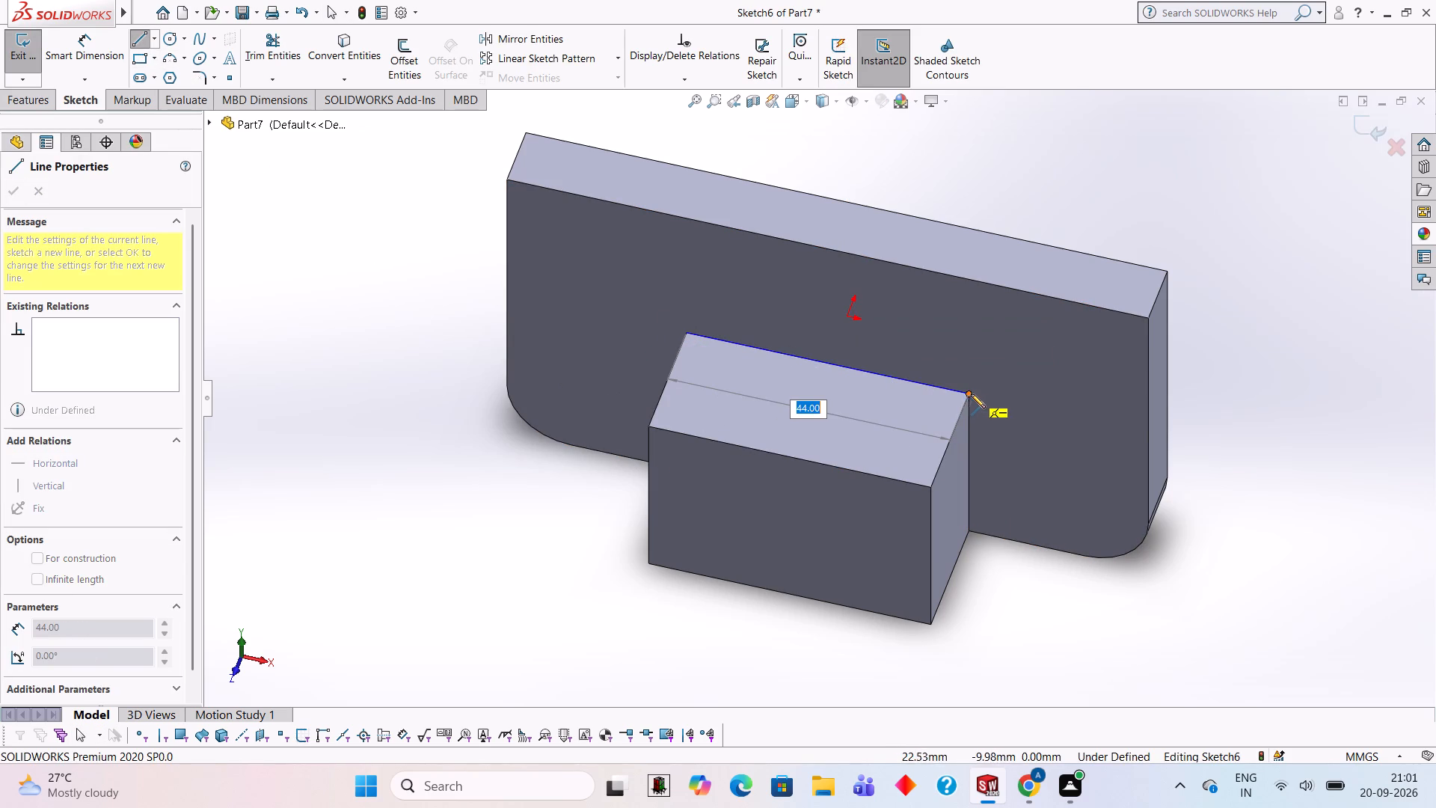
{"action": "left_click", "coordinate": [965, 394]}
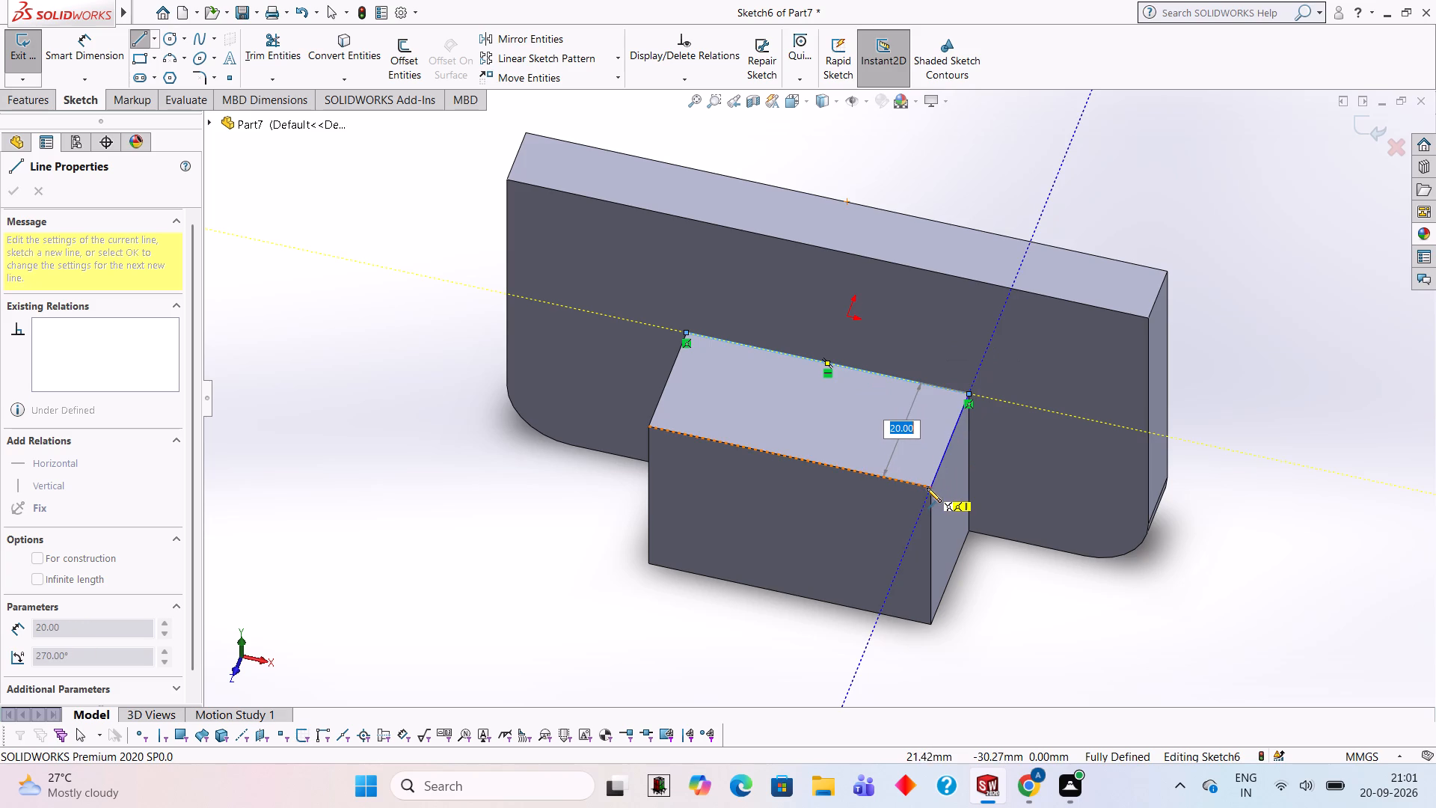
{"action": "left_click", "coordinate": [930, 486]}
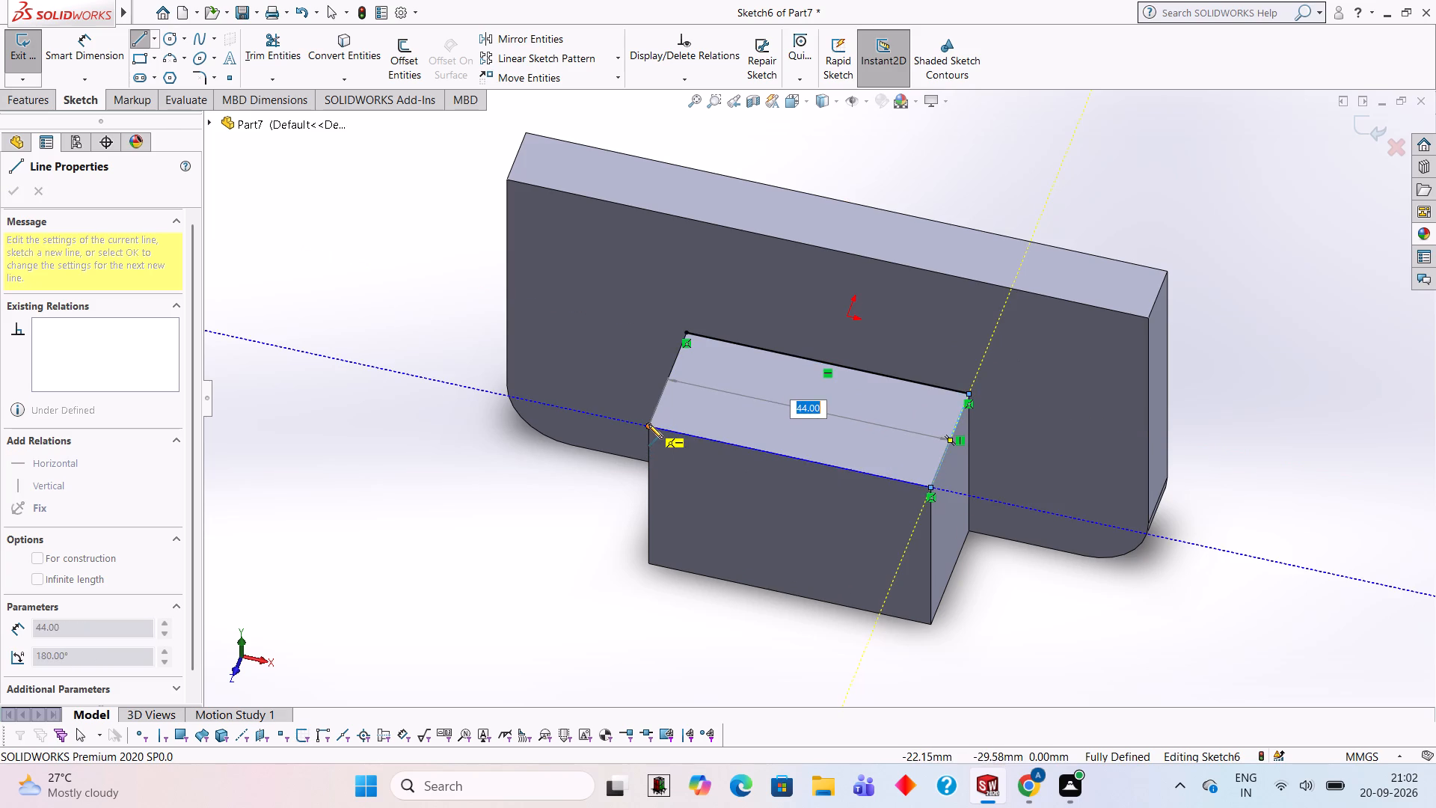
{"action": "left_click", "coordinate": [648, 424]}
{"action": "left_click", "coordinate": [684, 334]}
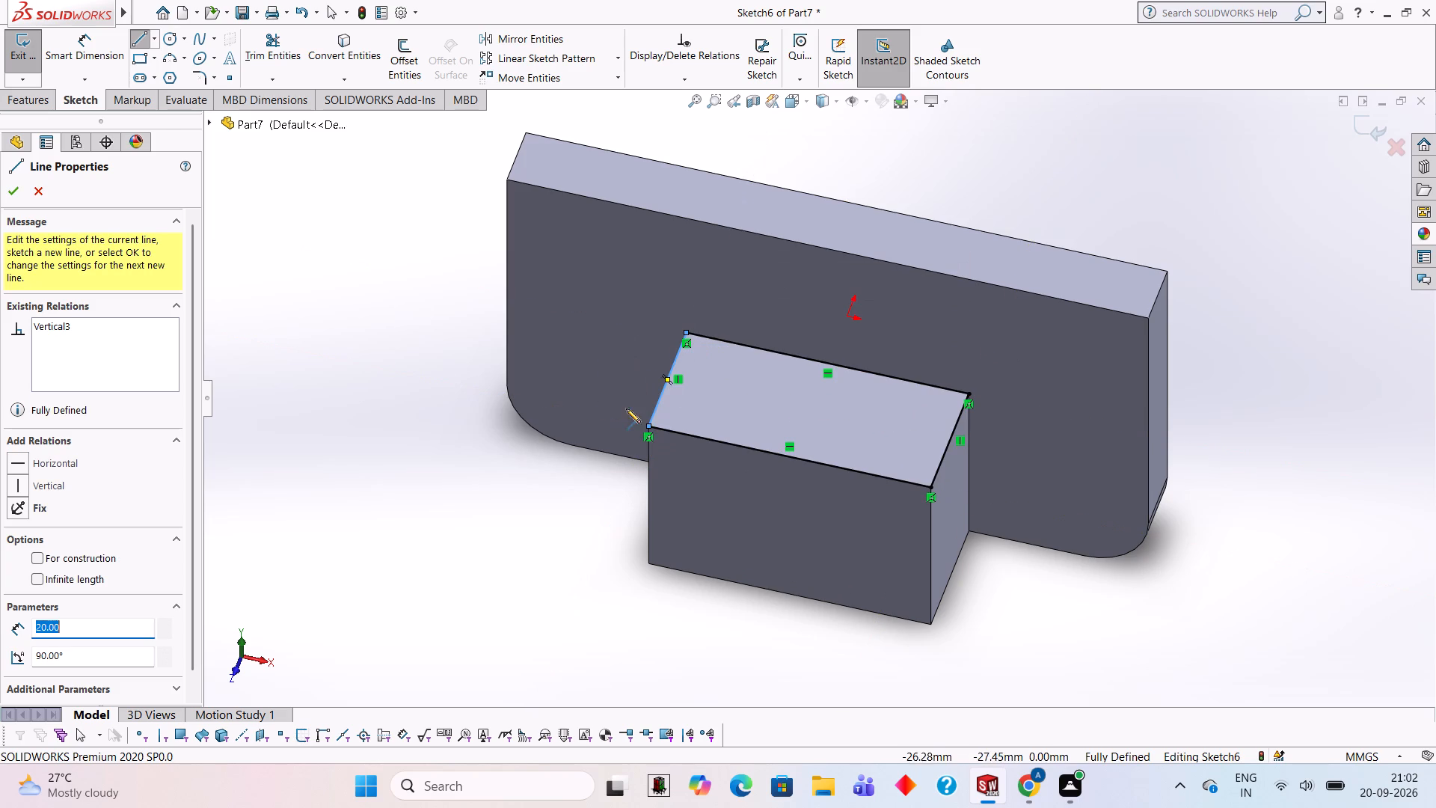
{"action": "key", "text": "Escape"}
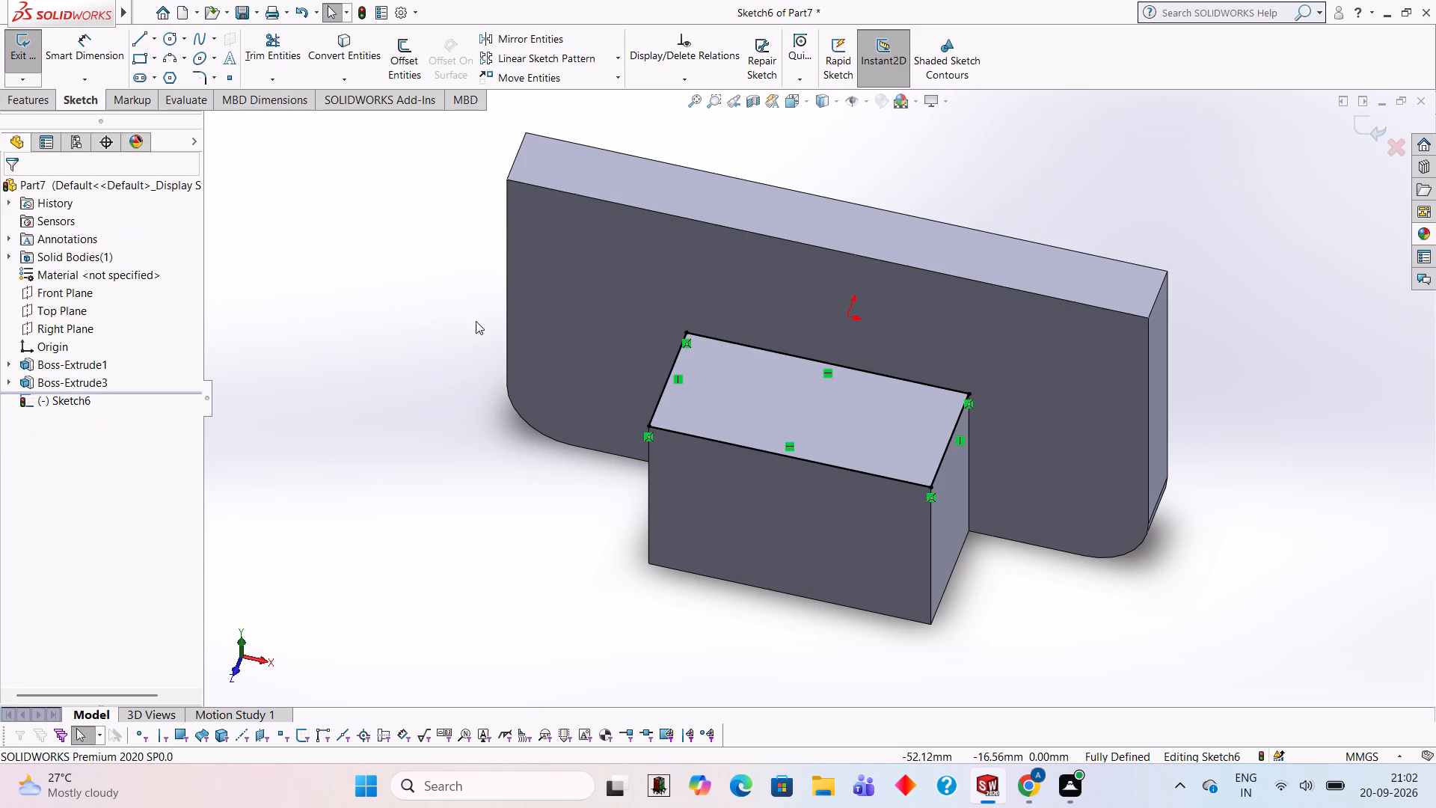
Extrude the rectangle as a blind boss 4 mm upward from the raised block's upper face, merged with the body.
{"action": "left_click", "coordinate": [25, 100]}
{"action": "left_click", "coordinate": [28, 72]}
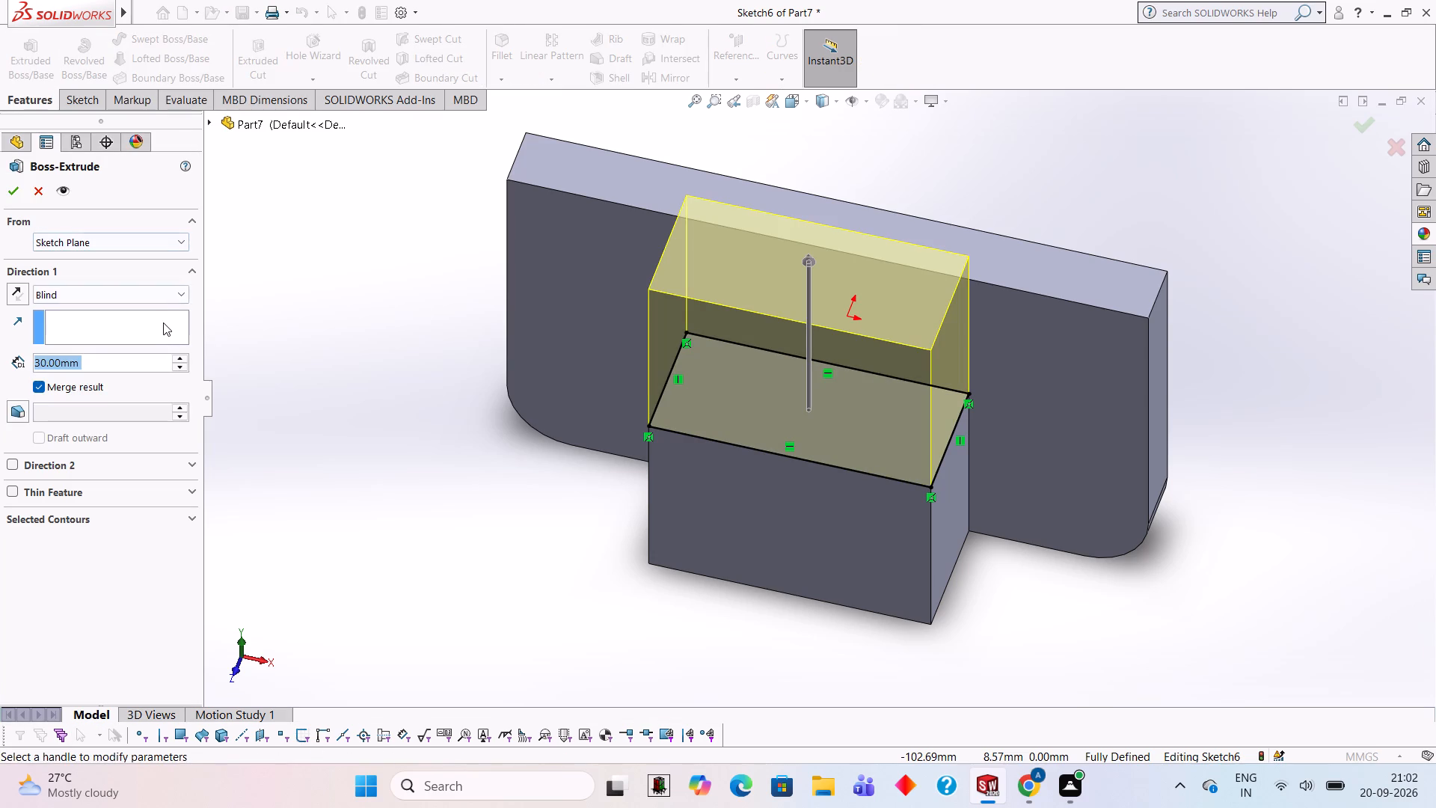
{"action": "key", "text": "4"}
{"action": "key", "text": "Return"}
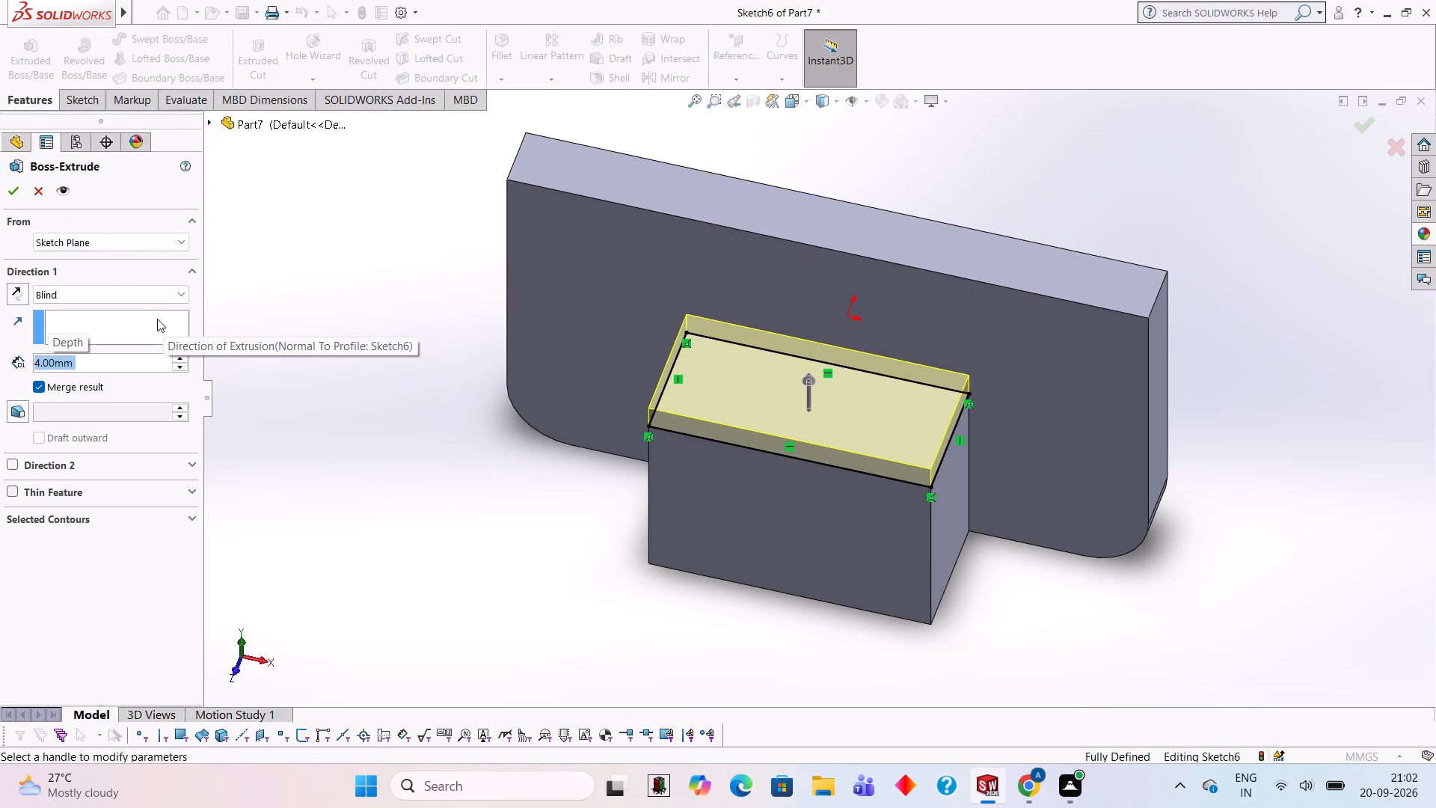
{"action": "left_click", "coordinate": [14, 196]}
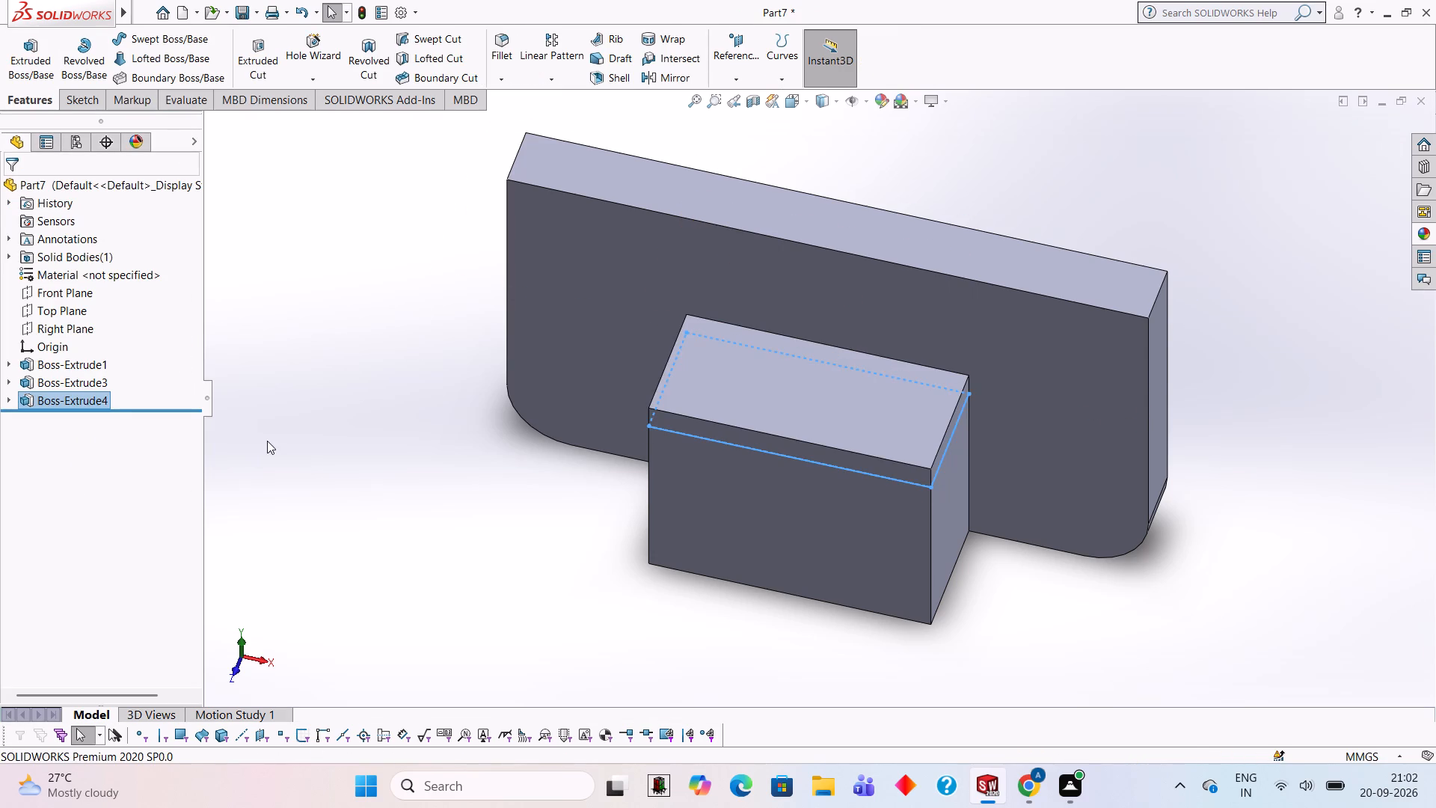
{"action": "left_click", "coordinate": [267, 441]}
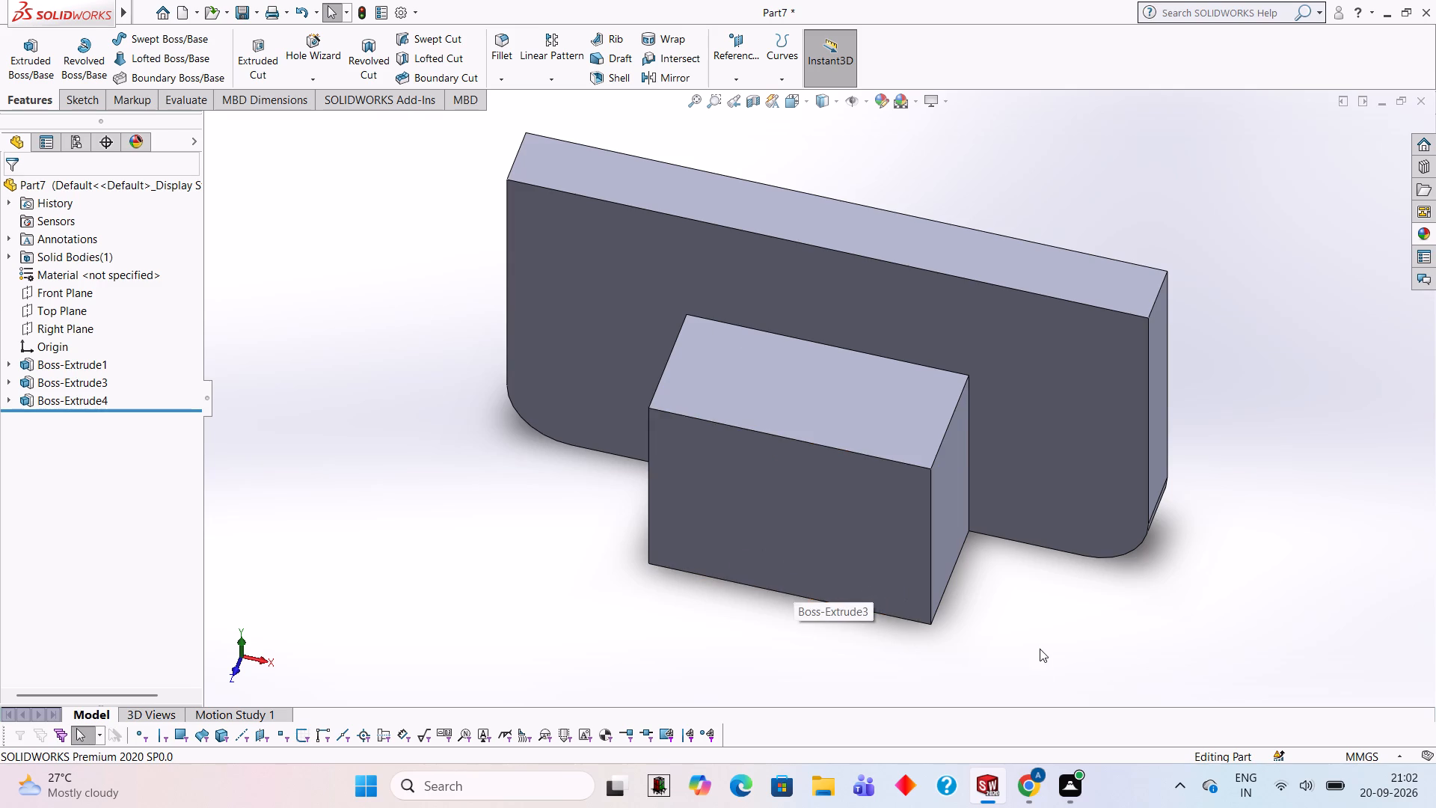
Sketch a 40 mm diameter circle centred on the origin on the T-shaped underside face of the plate and block.
{"action": "middle_click_drag", "start_coordinate": [1040, 649], "coordinate": [1031, 355]}
{"action": "scroll", "coordinate": [1031, 355], "scroll_direction": "up", "scroll_amount": 1}
{"action": "middle_click_drag", "start_coordinate": [1032, 616], "coordinate": [1011, 358]}
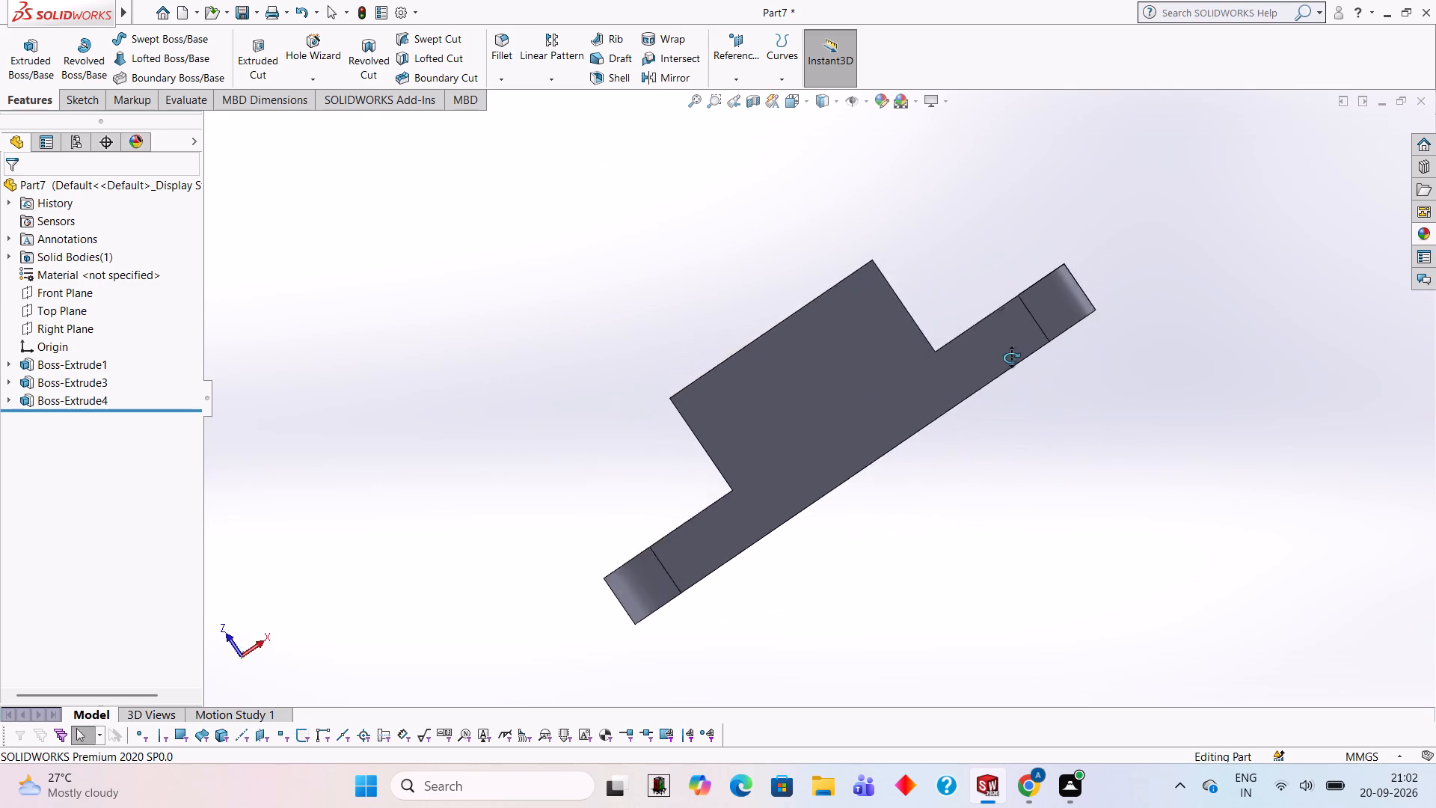
{"action": "middle_click_drag", "start_coordinate": [1011, 358], "coordinate": [1046, 398]}
{"action": "left_click", "coordinate": [810, 439]}
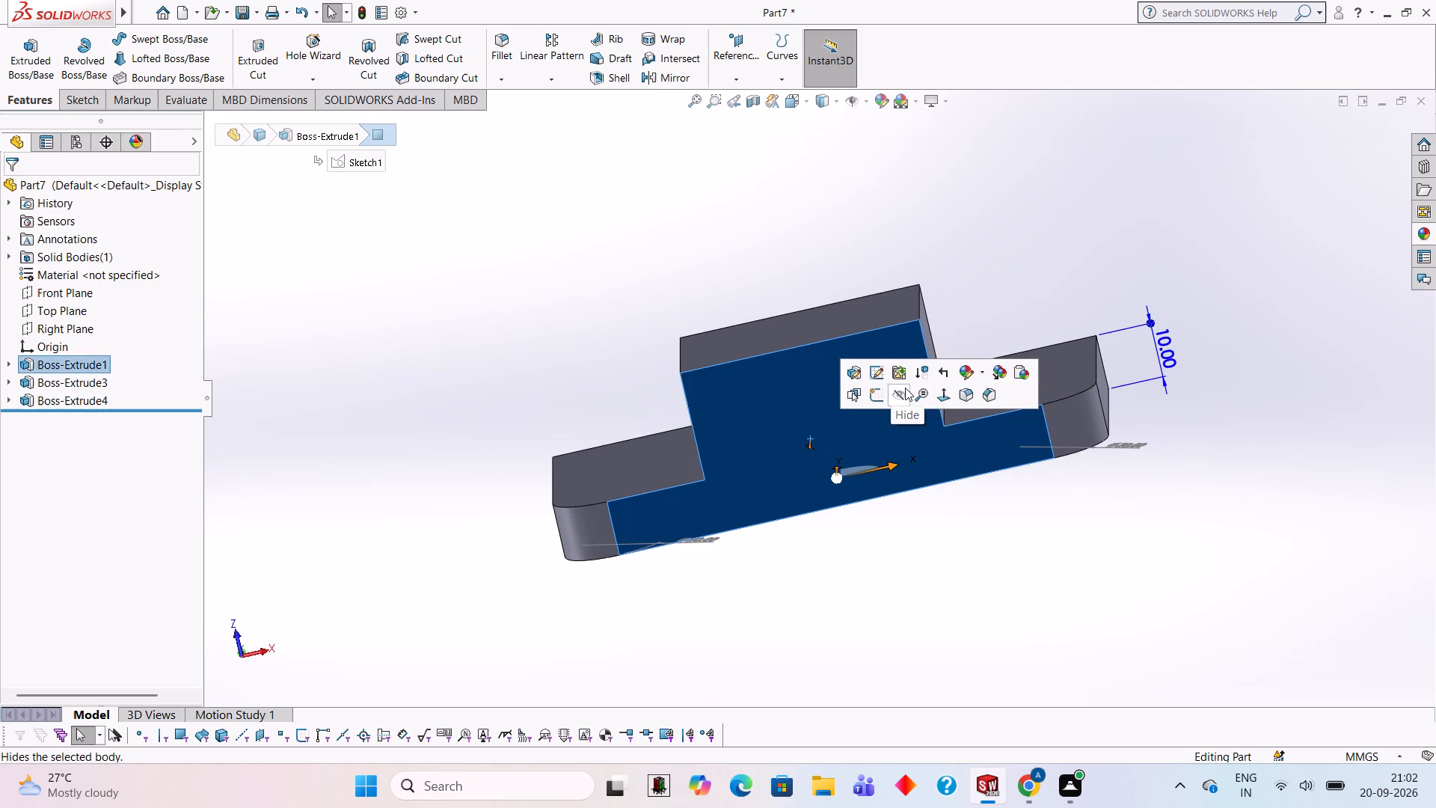
{"action": "left_click", "coordinate": [883, 395]}
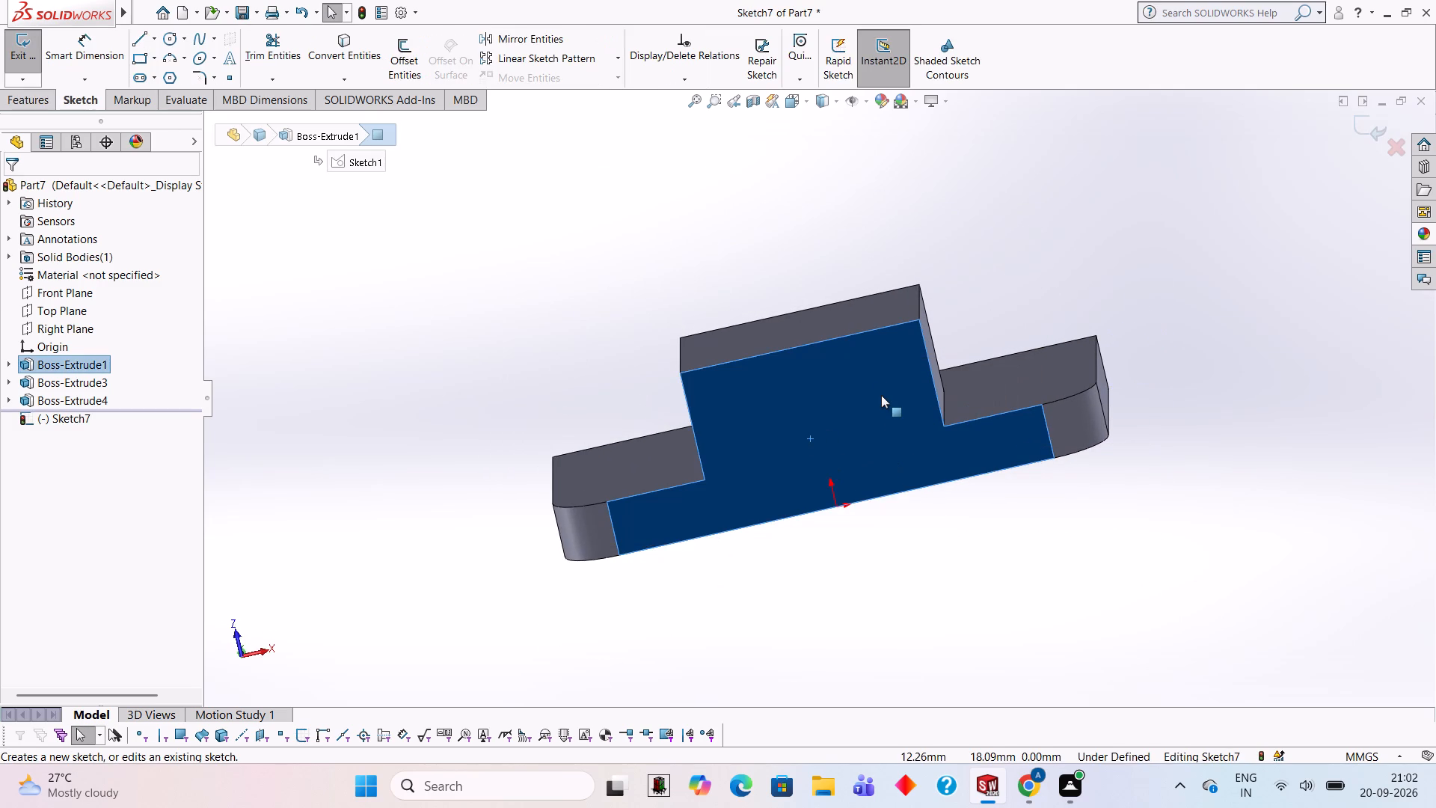
{"action": "key", "text": "ctrl+8"}
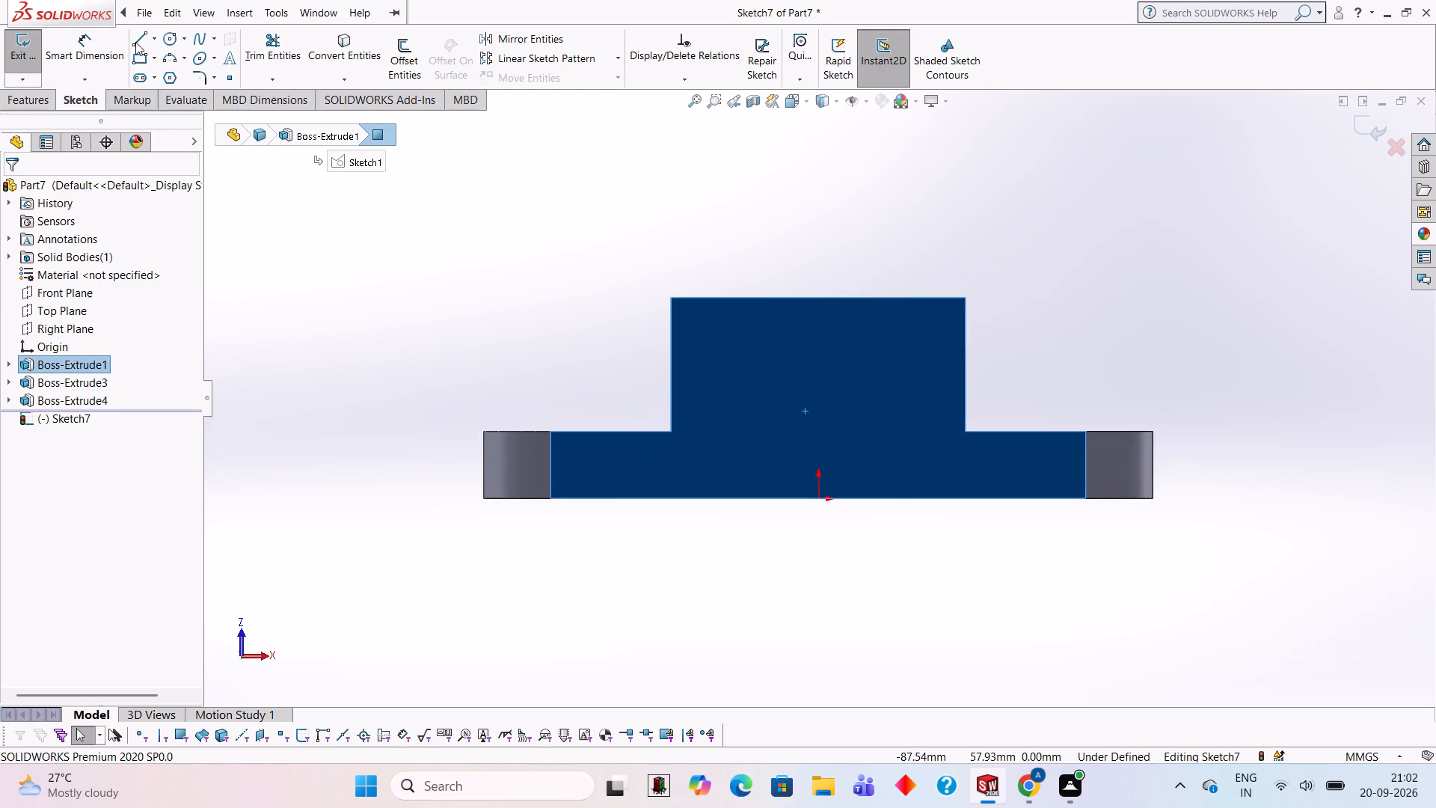
{"action": "left_click", "coordinate": [165, 44]}
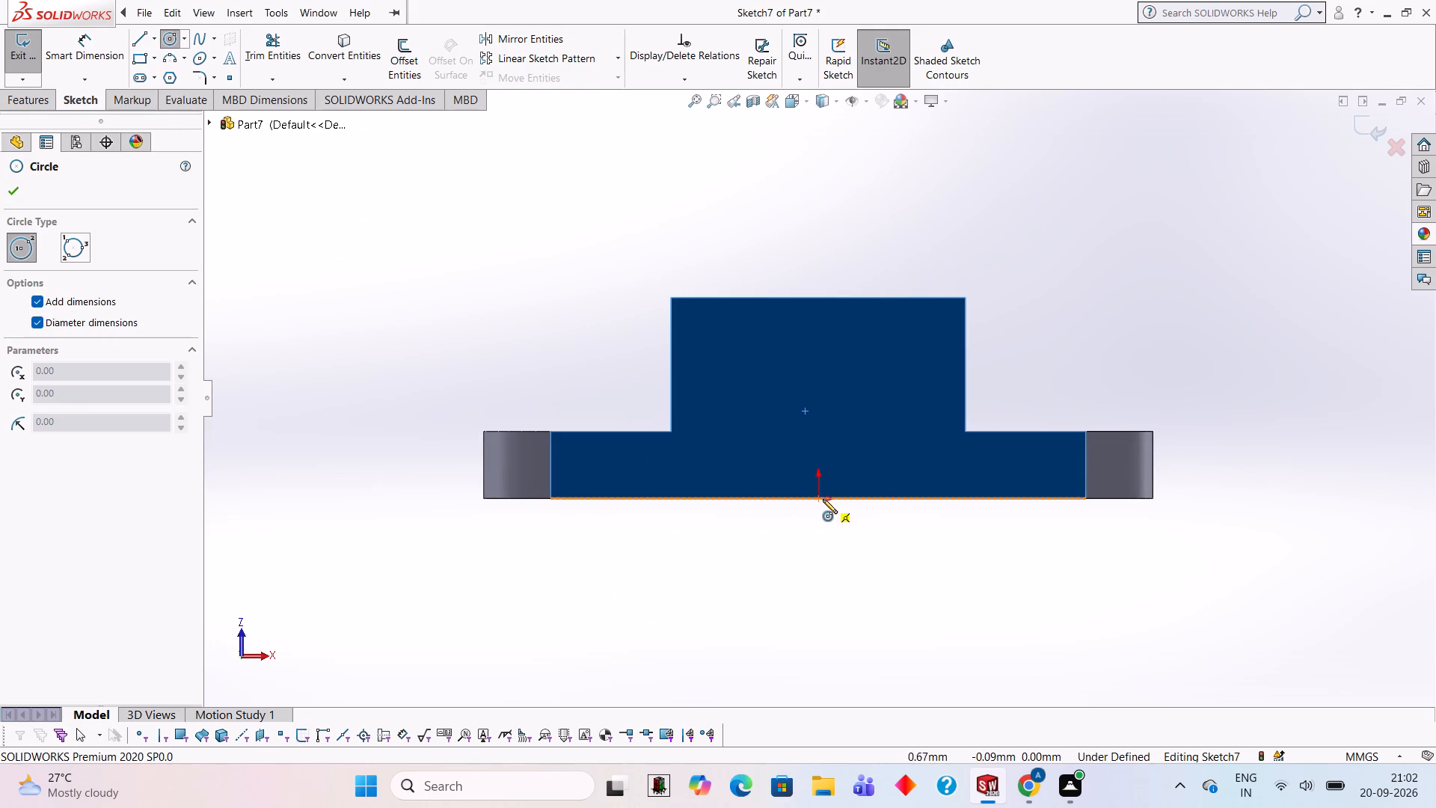
{"action": "left_click", "coordinate": [817, 499]}
{"action": "type", "text": "40"}
{"action": "key", "text": "Return"}
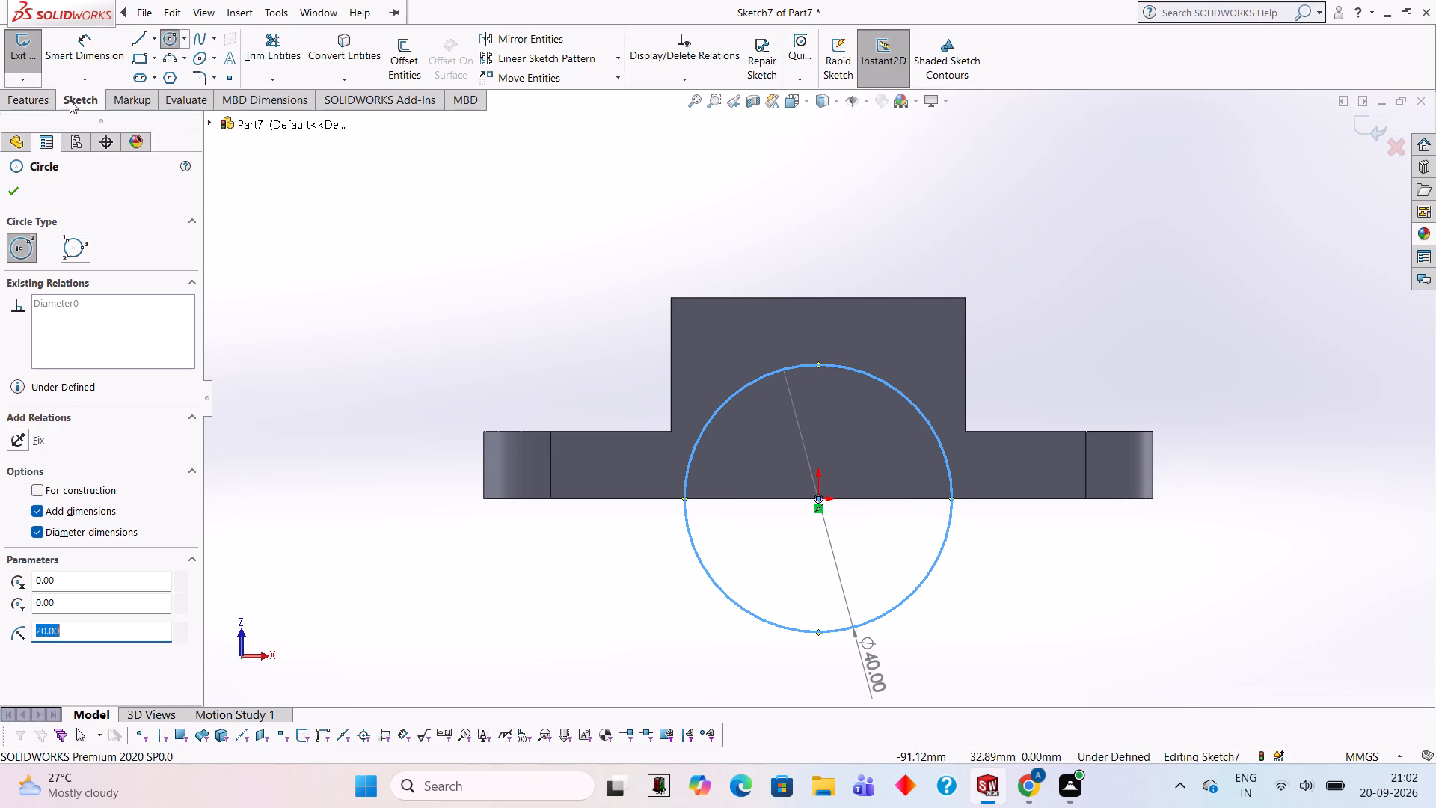
Draw a horizontal 40 mm line across the circle's diameter and trim away the half lying outside the part.
{"action": "left_click", "coordinate": [136, 42]}
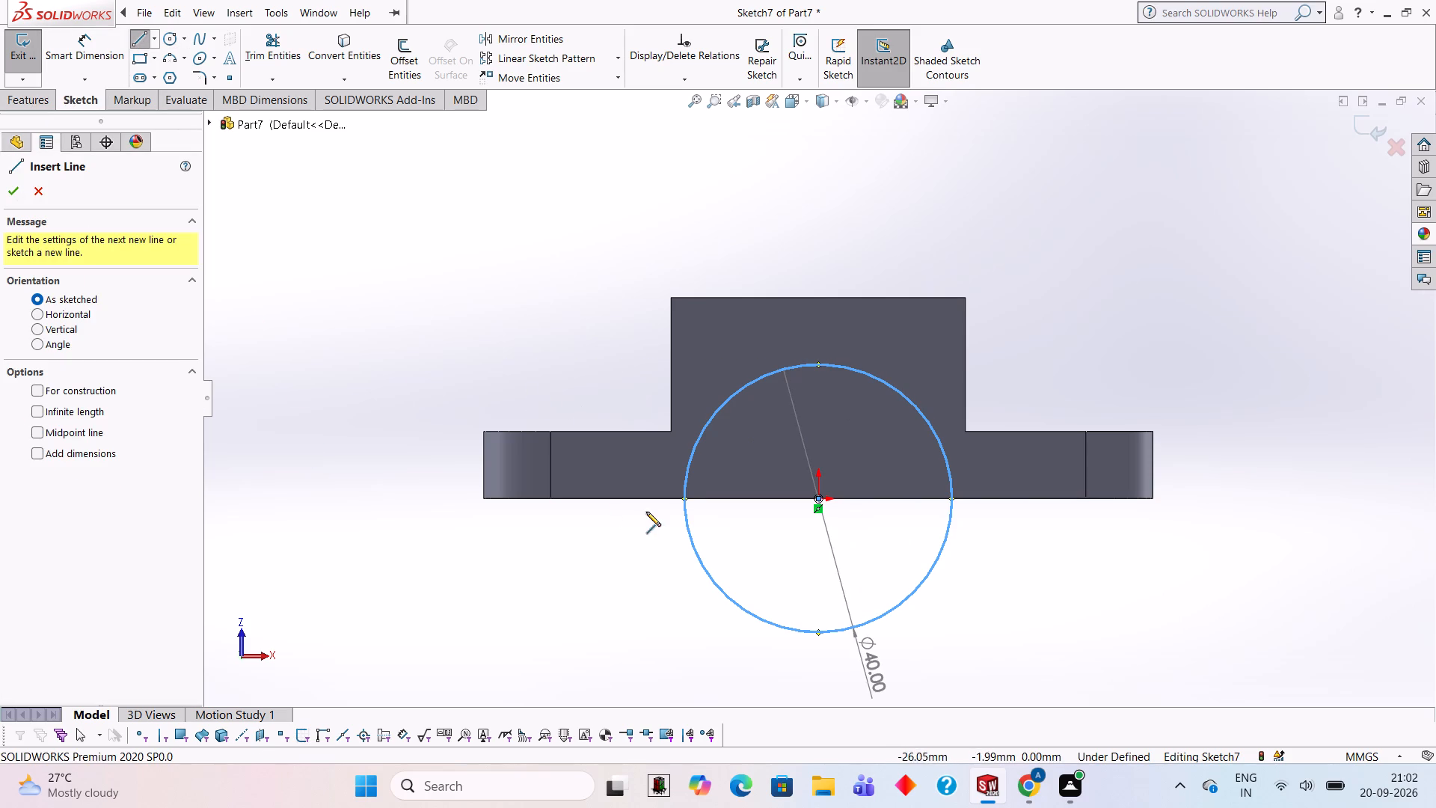
{"action": "left_click", "coordinate": [684, 498]}
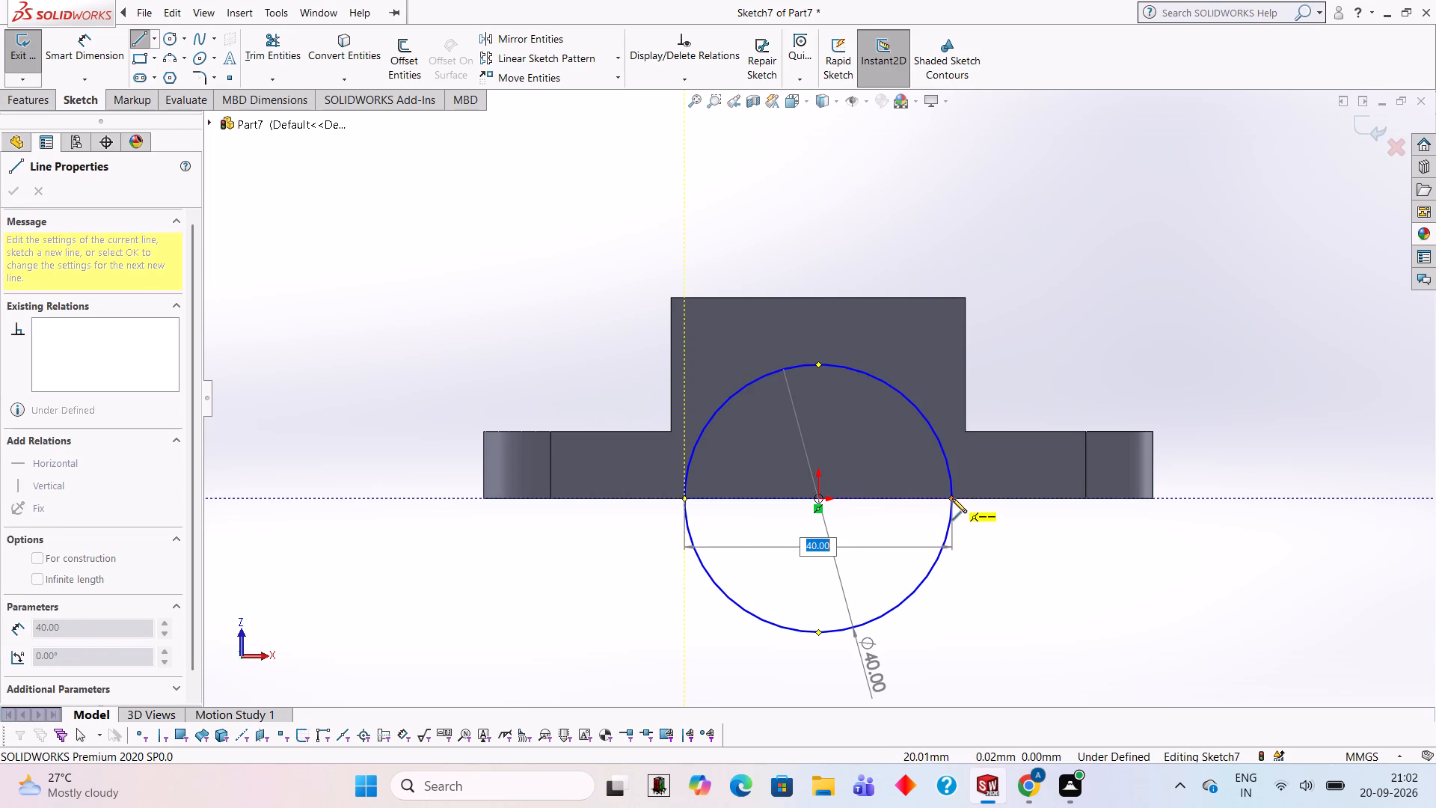
{"action": "left_click", "coordinate": [952, 498]}
{"action": "key", "text": "Escape"}
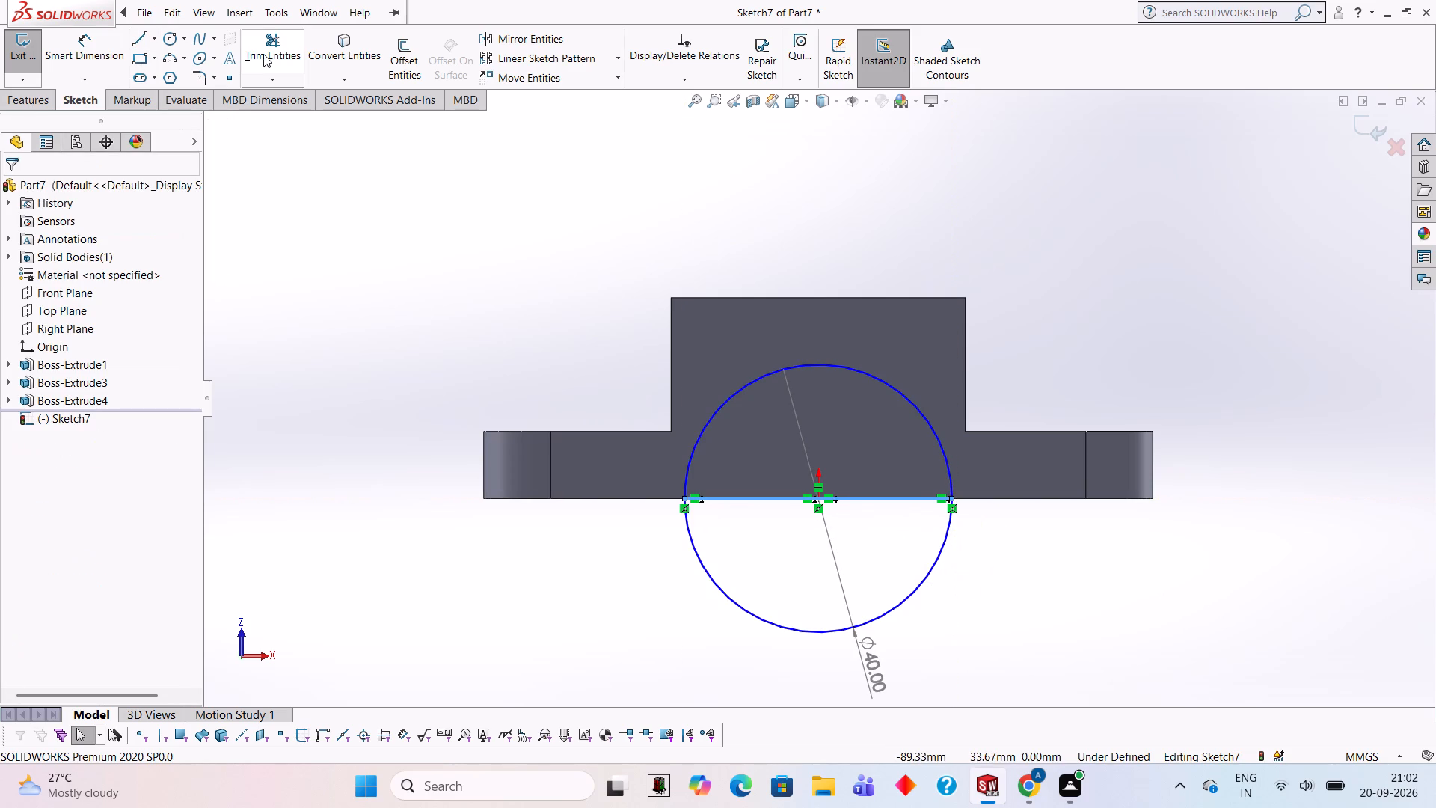
{"action": "left_click", "coordinate": [269, 53]}
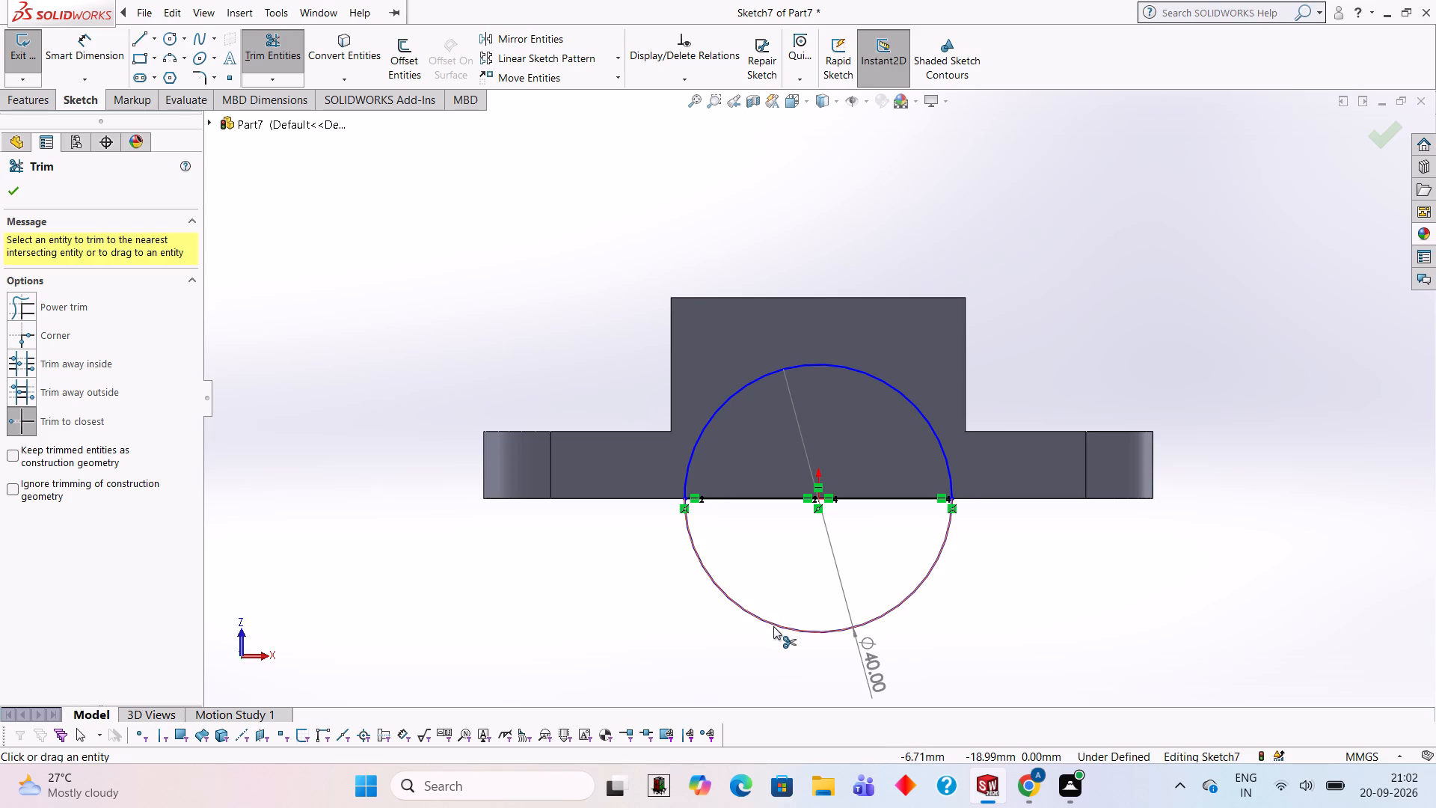
{"action": "left_click", "coordinate": [772, 622]}
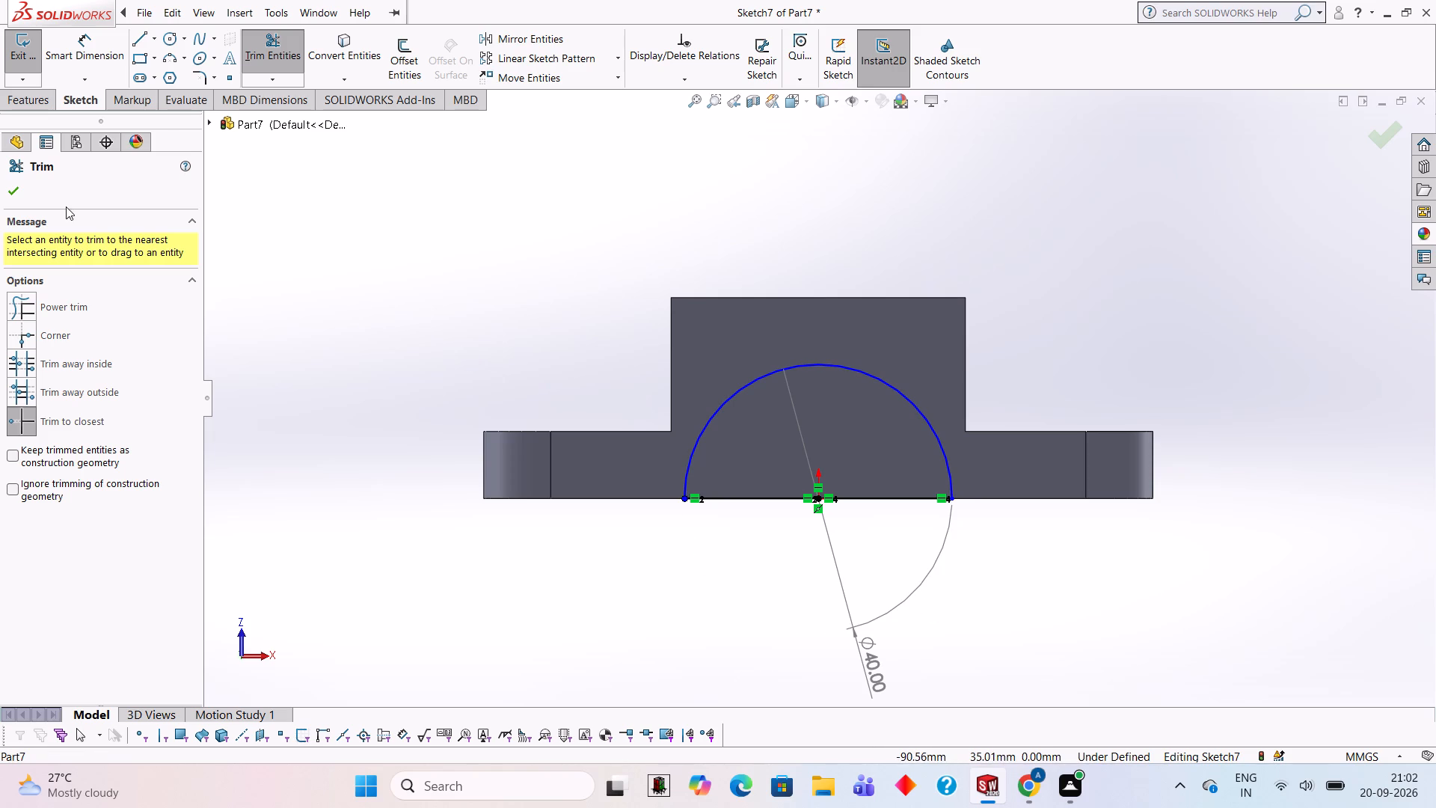
Cut-extrude the semicircular profile to a blind depth of 34 mm through the plate and raised block.
{"action": "left_click", "coordinate": [28, 96]}
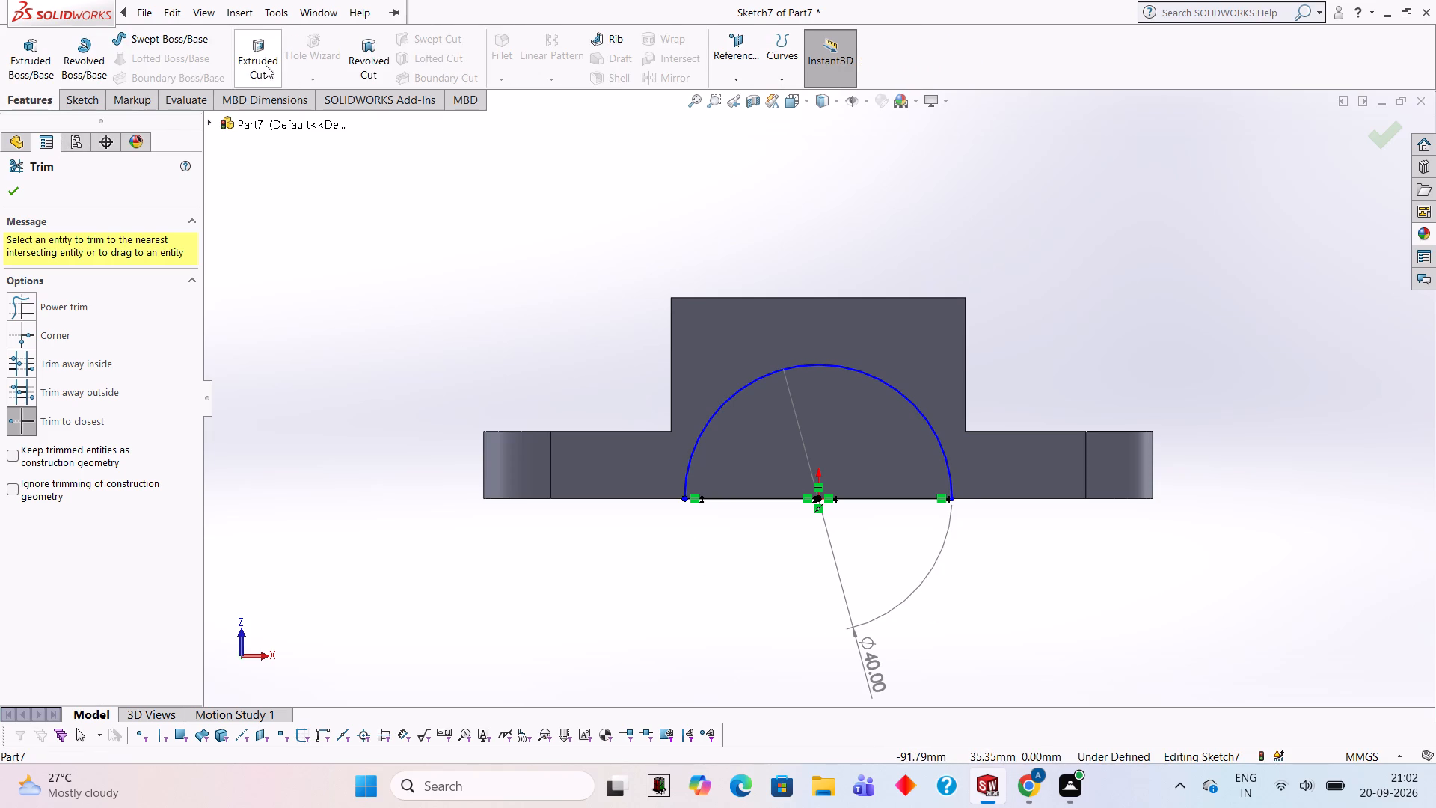
{"action": "left_click", "coordinate": [265, 64]}
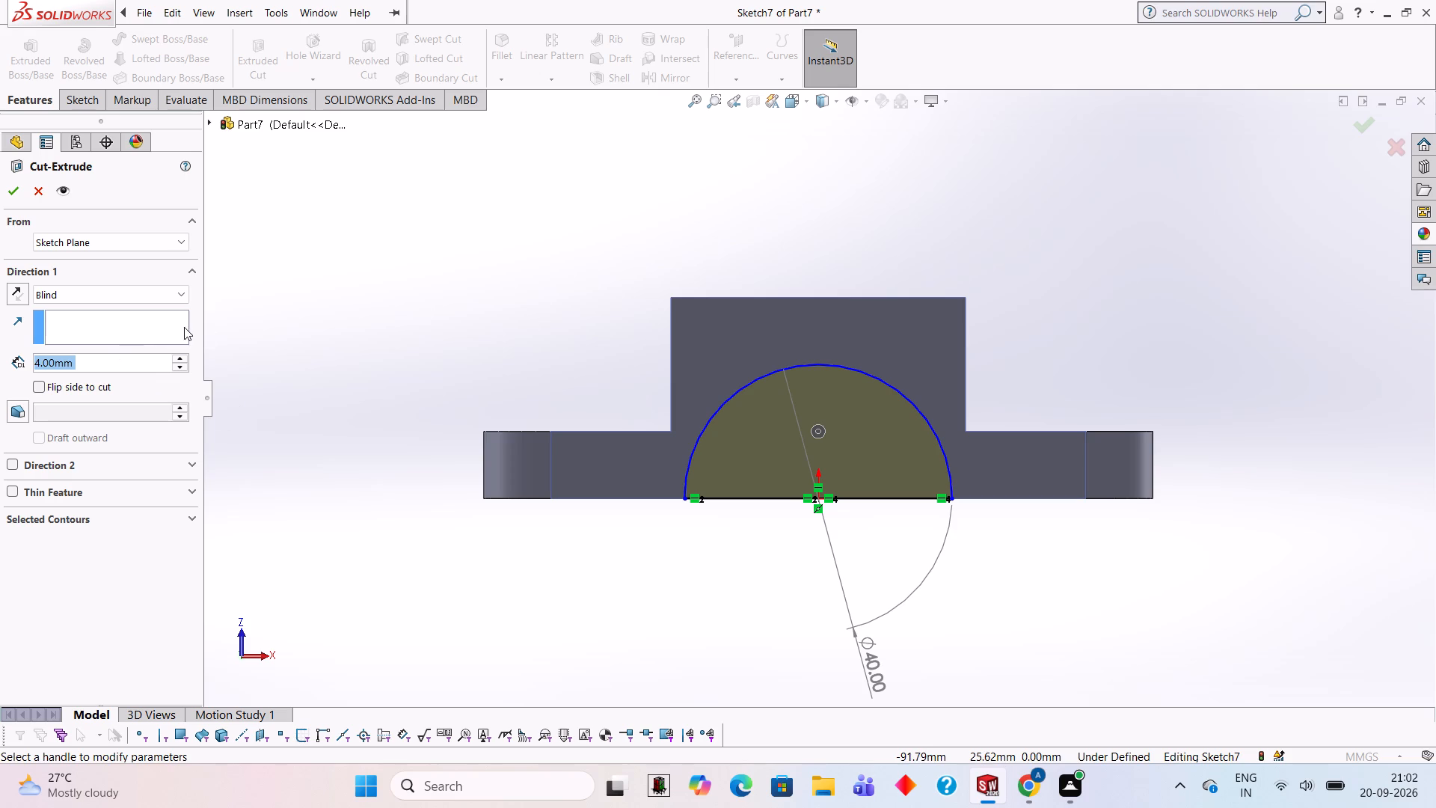
{"action": "type", "text": "30"}
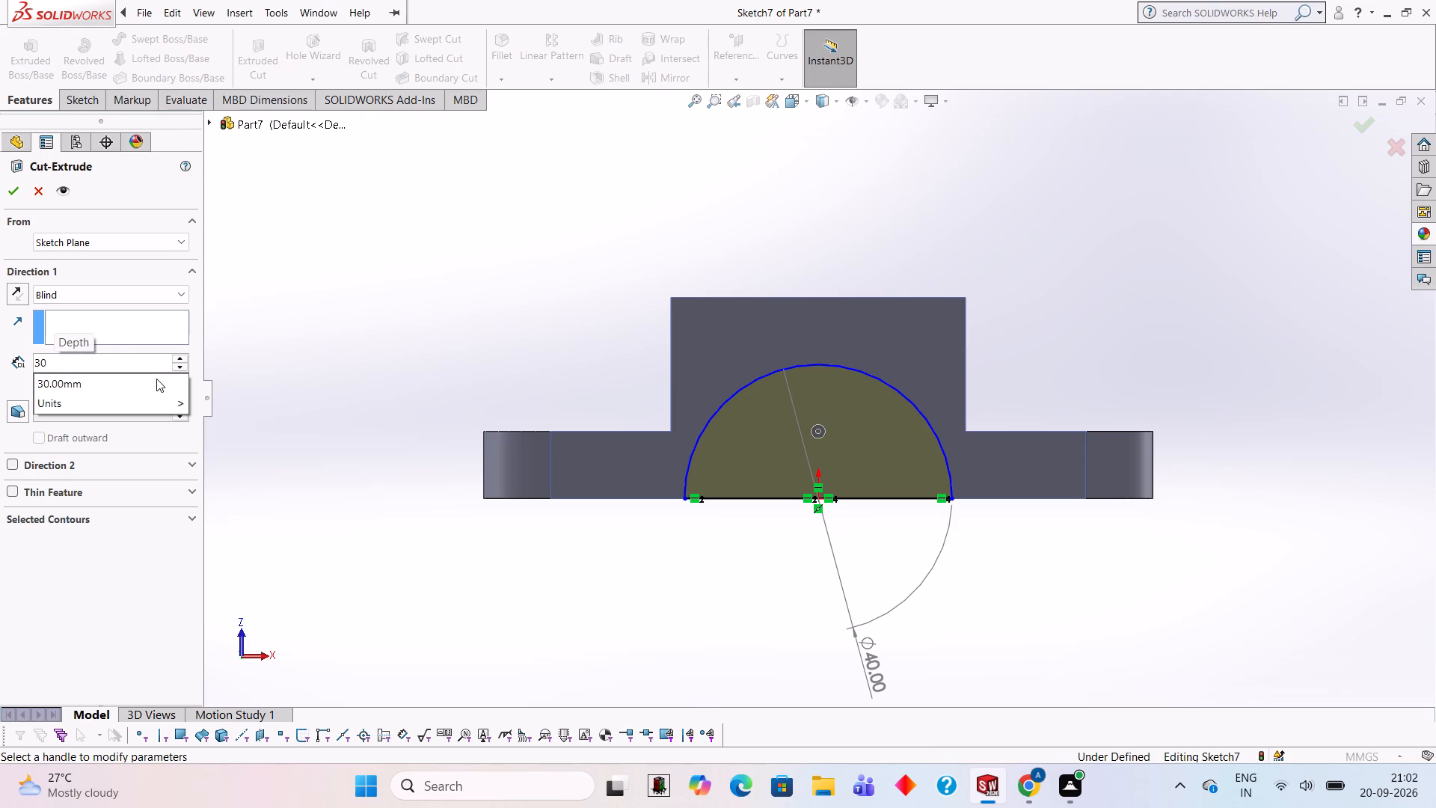
{"action": "key", "text": "BackSpace"}
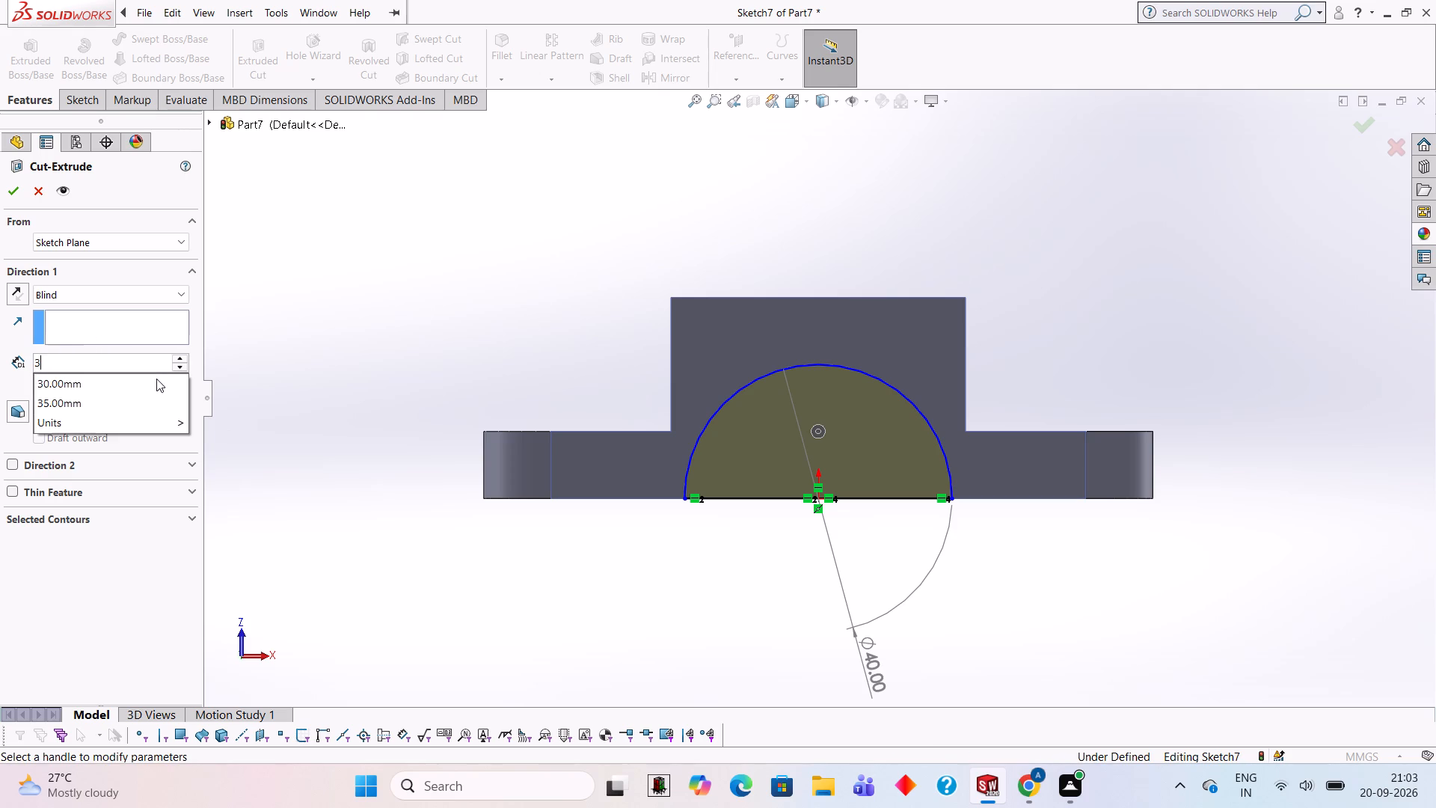
{"action": "key", "text": "4"}
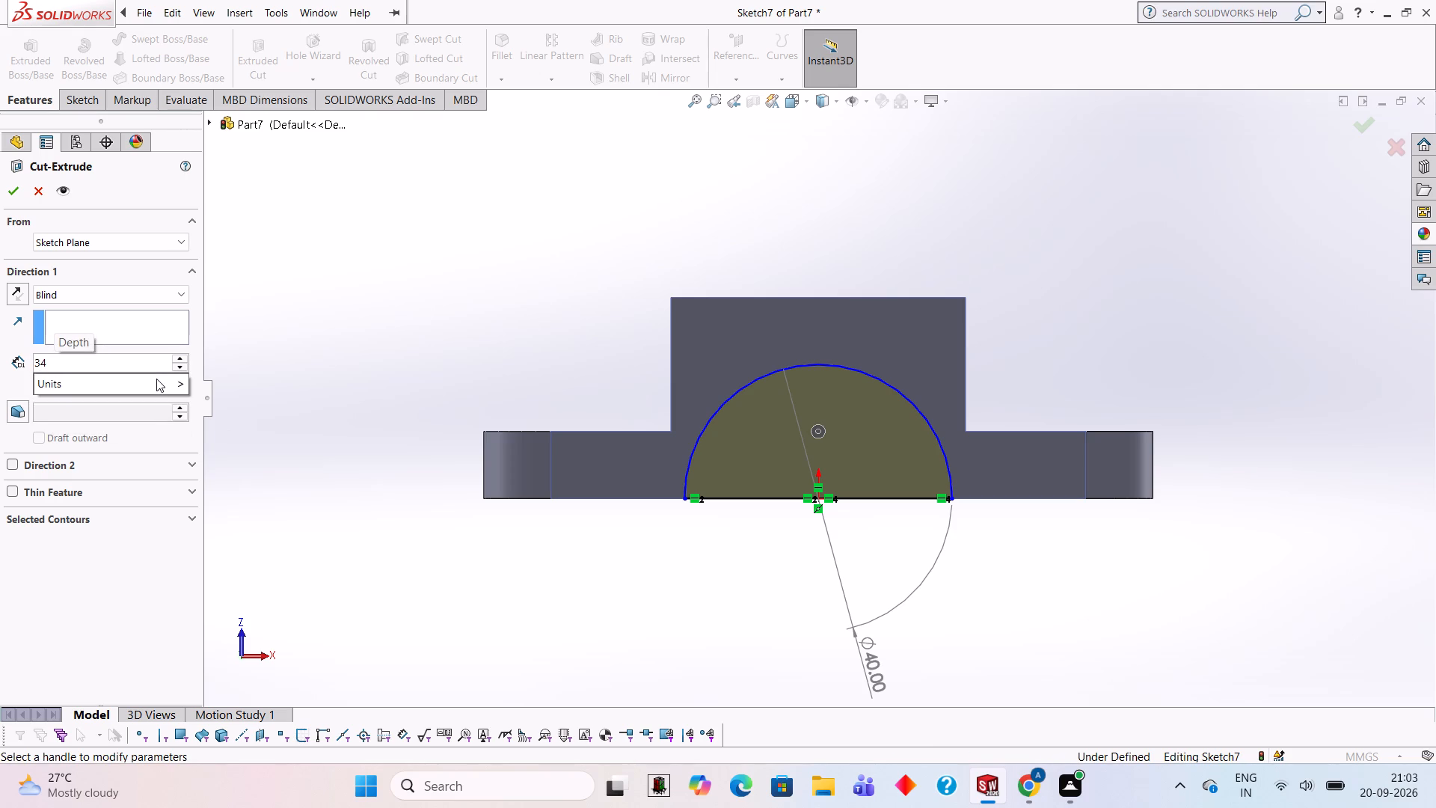
{"action": "left_click", "coordinate": [11, 197]}
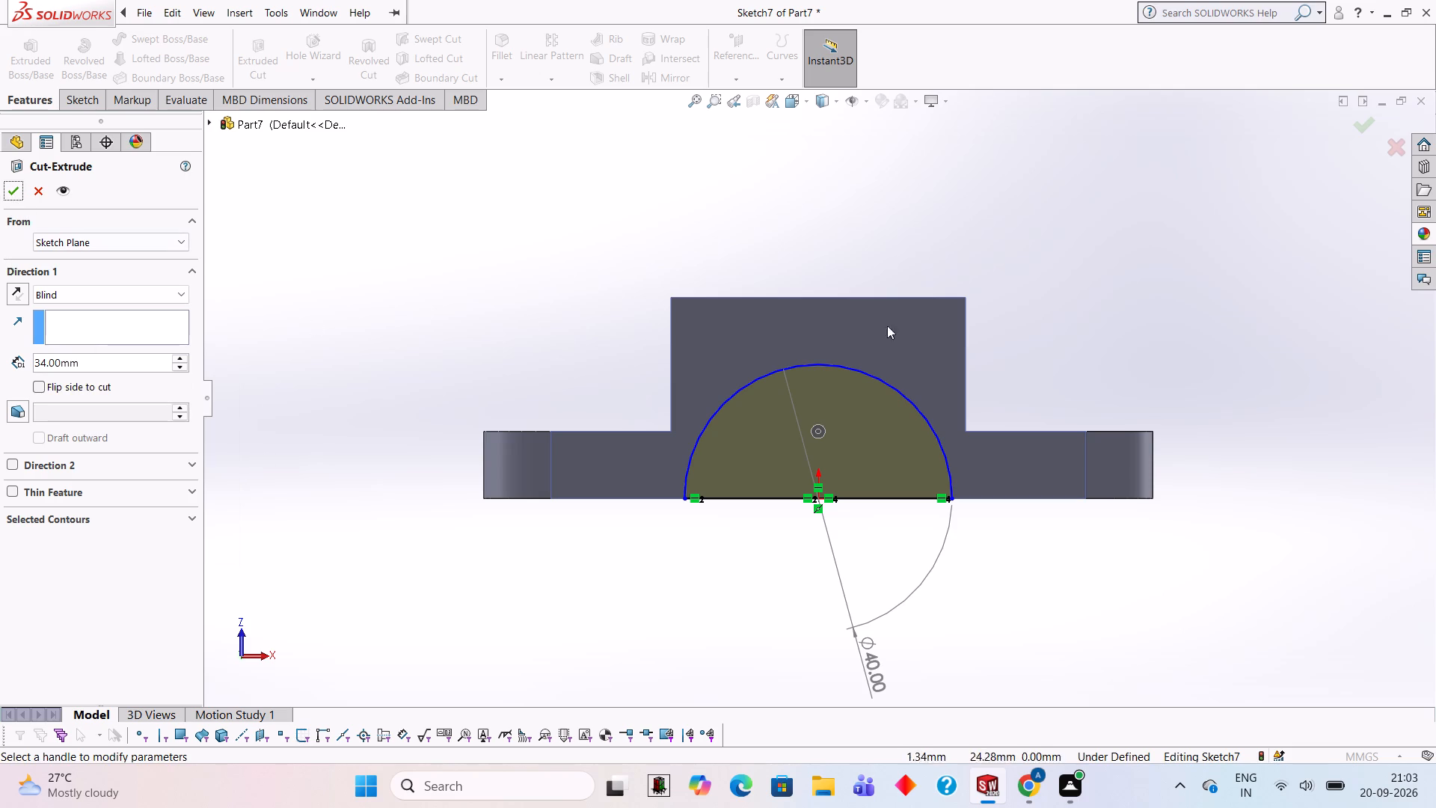
{"action": "middle_click_drag", "start_coordinate": [1007, 298], "coordinate": [1007, 646]}
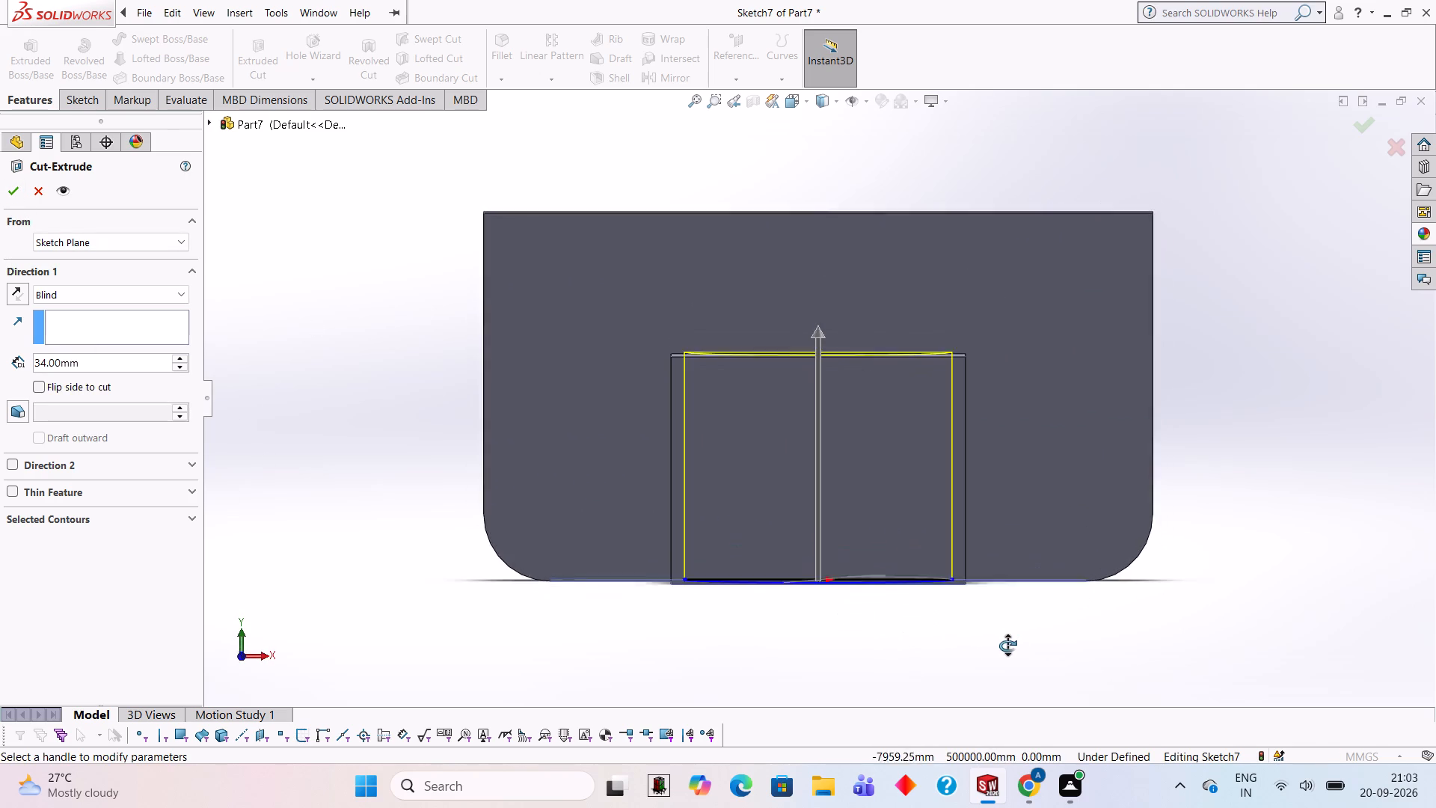
{"action": "middle_click_drag", "start_coordinate": [1007, 646], "coordinate": [1003, 649]}
{"action": "middle_click_drag", "start_coordinate": [771, 499], "coordinate": [817, 502]}
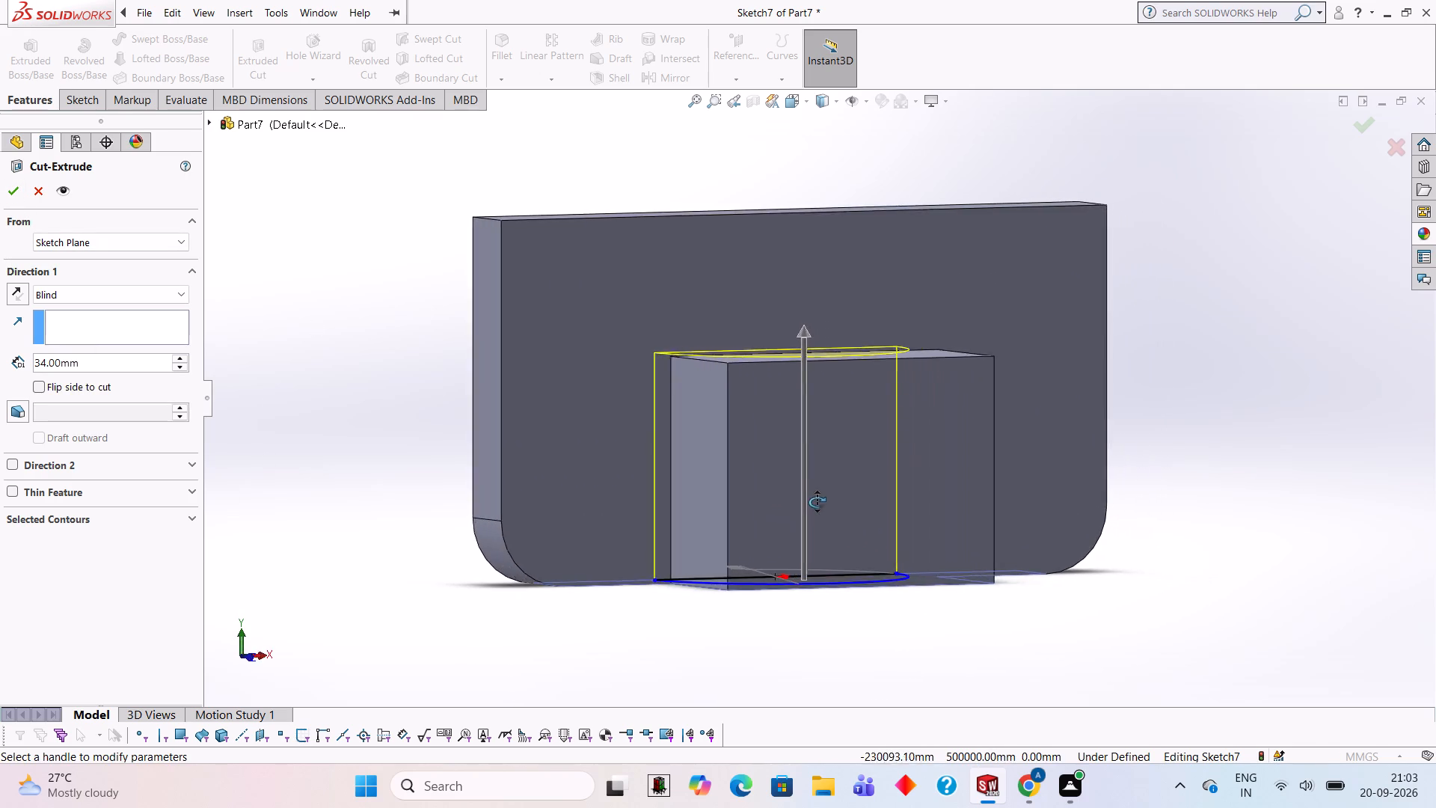
{"action": "middle_click_drag", "start_coordinate": [817, 502], "coordinate": [773, 460]}
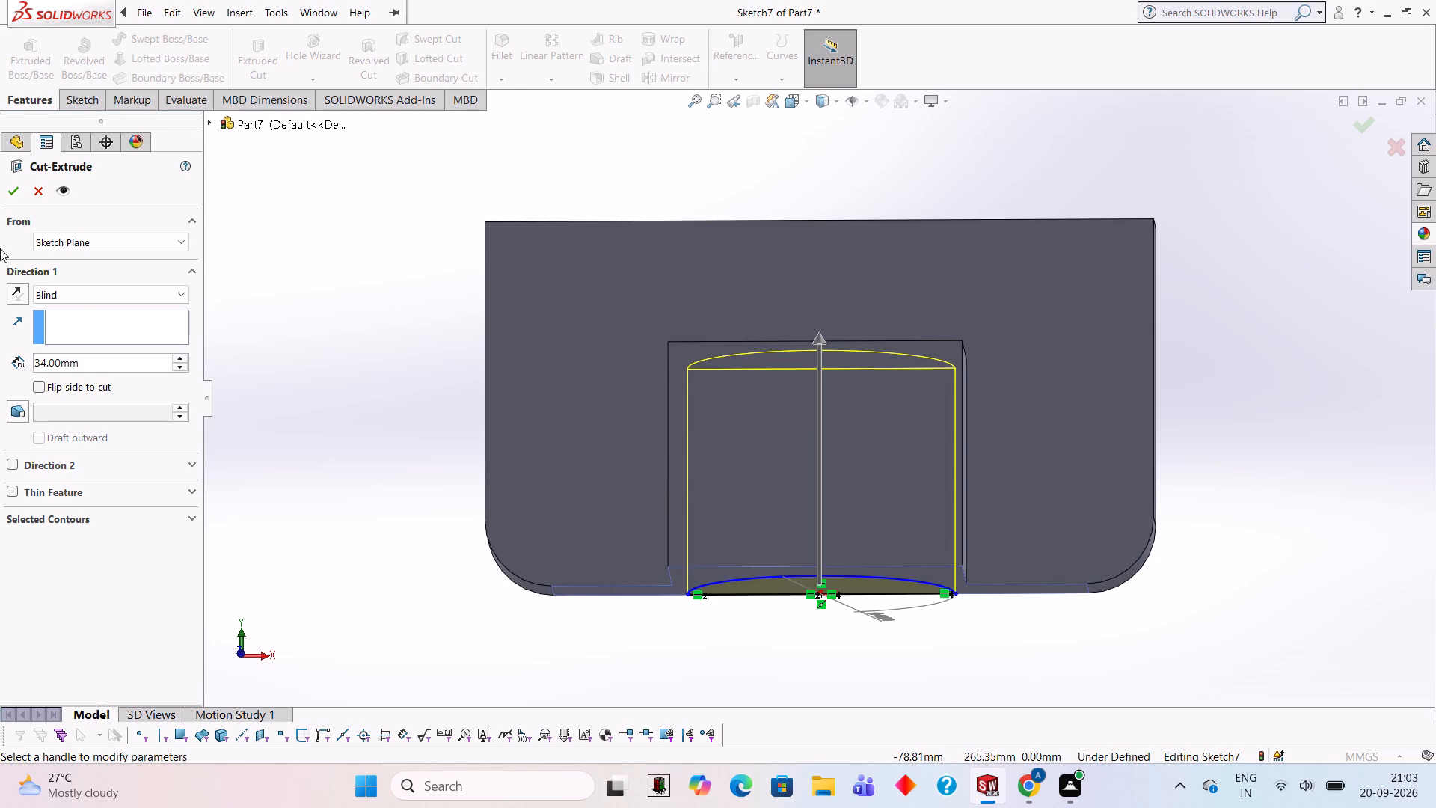
{"action": "left_click", "coordinate": [16, 192]}
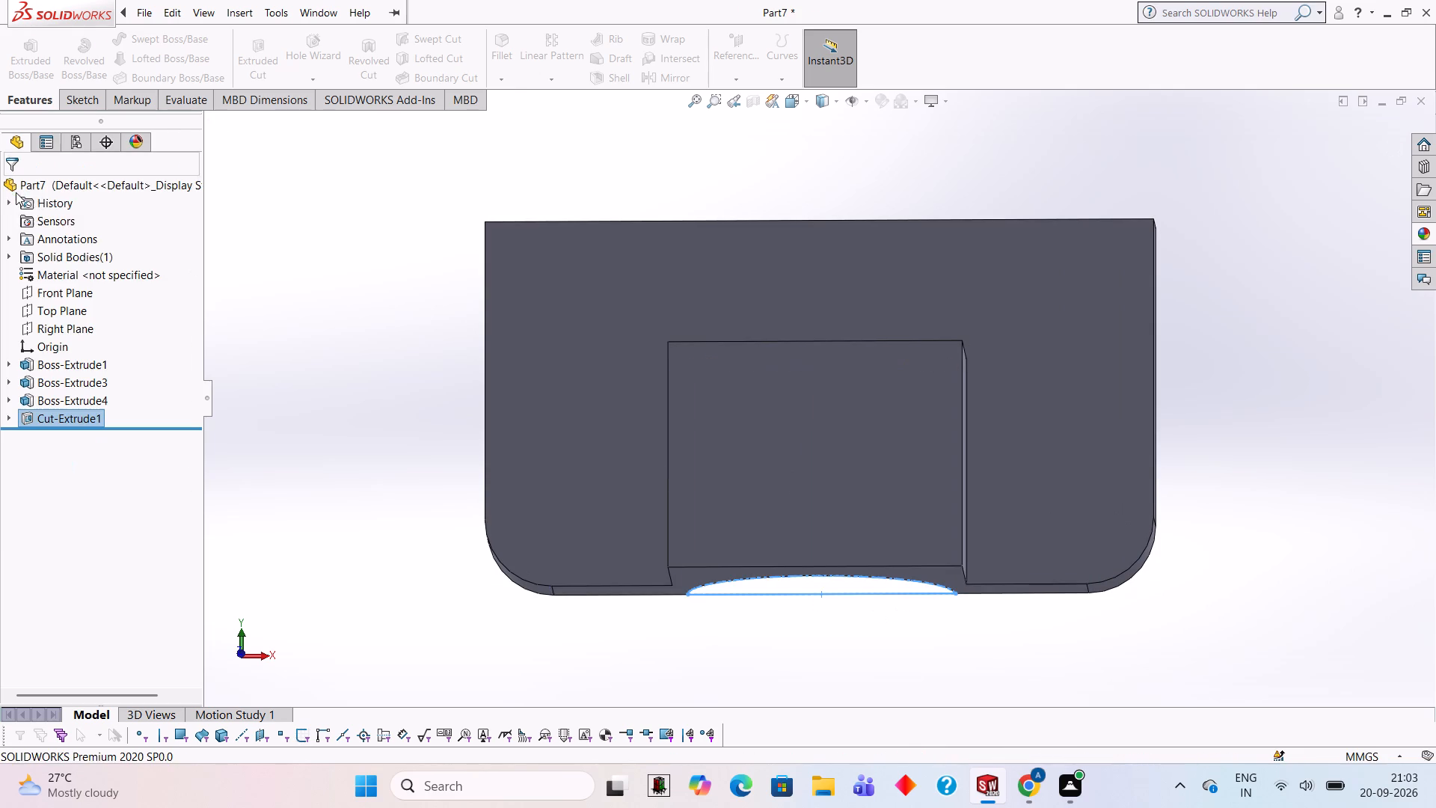
{"action": "middle_click_drag", "start_coordinate": [417, 533], "coordinate": [392, 323]}
{"action": "scroll", "coordinate": [395, 346], "scroll_direction": "up", "scroll_amount": 1}
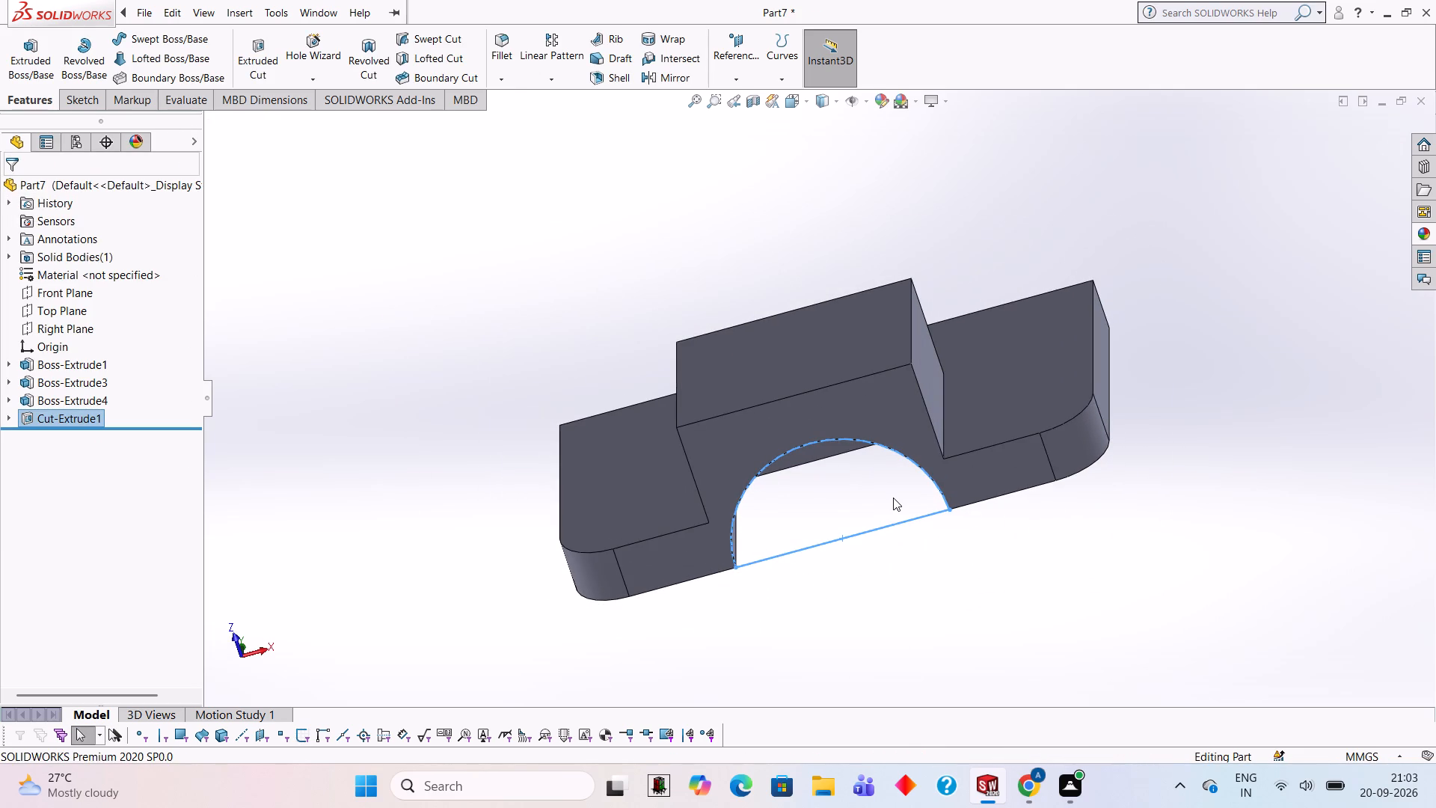
{"action": "key", "text": "Escape"}
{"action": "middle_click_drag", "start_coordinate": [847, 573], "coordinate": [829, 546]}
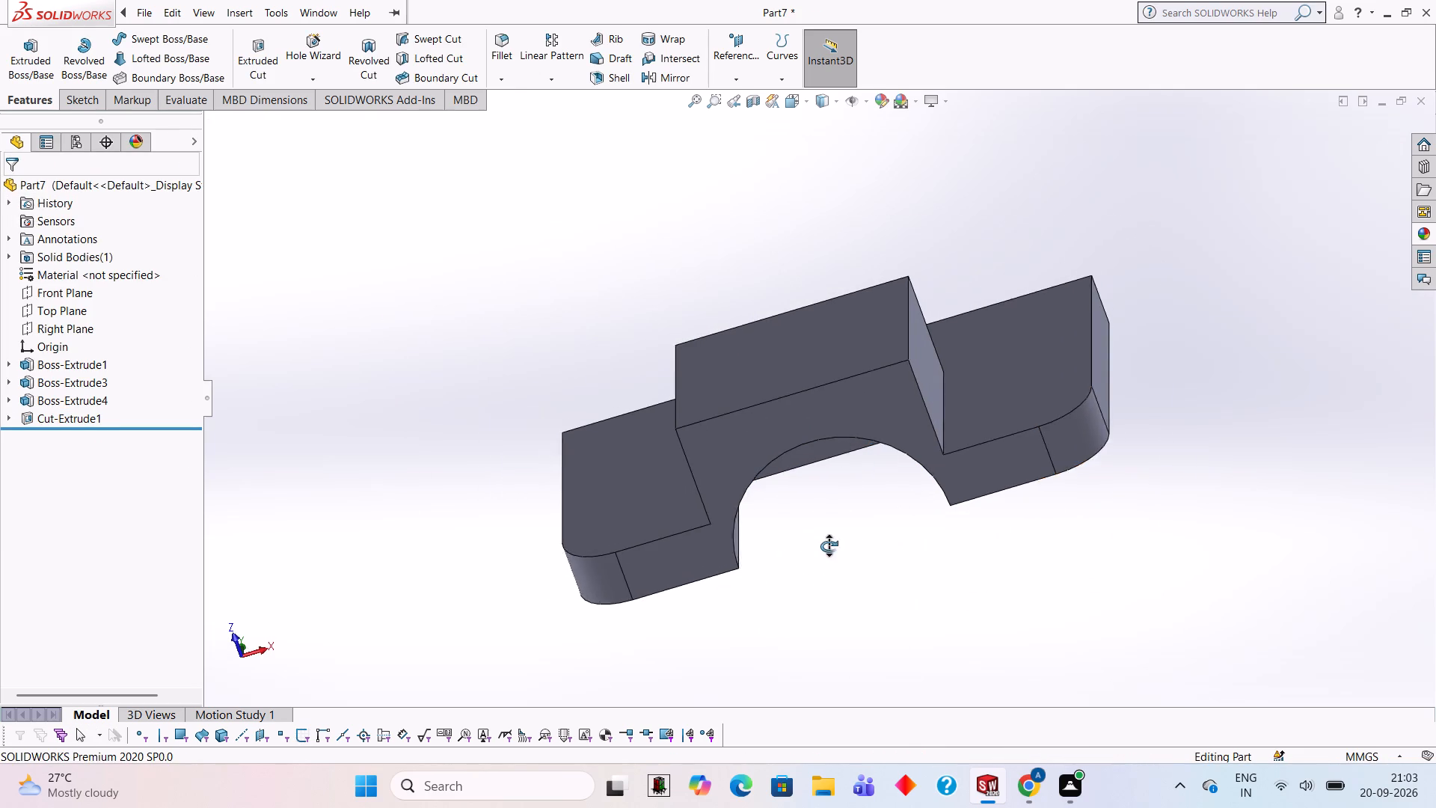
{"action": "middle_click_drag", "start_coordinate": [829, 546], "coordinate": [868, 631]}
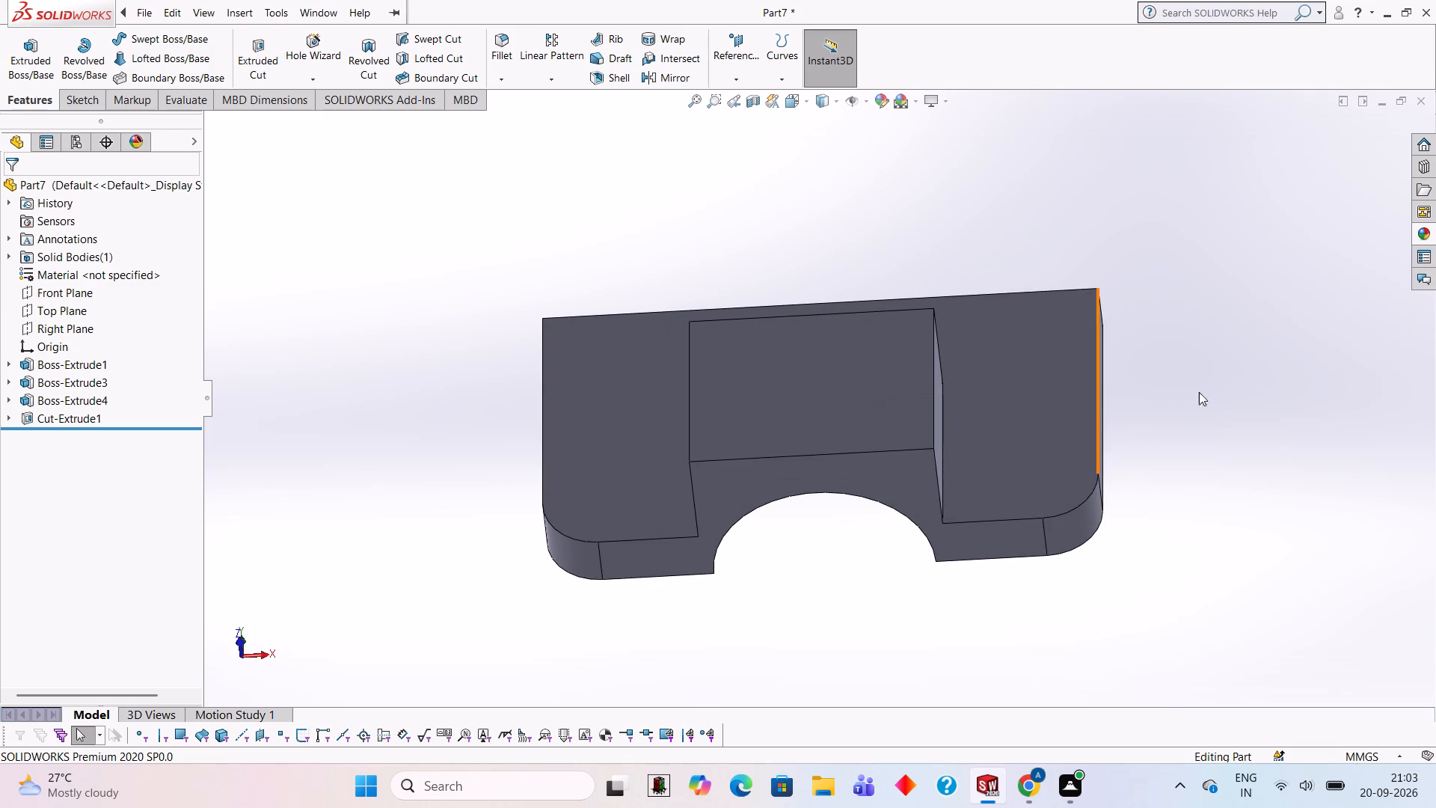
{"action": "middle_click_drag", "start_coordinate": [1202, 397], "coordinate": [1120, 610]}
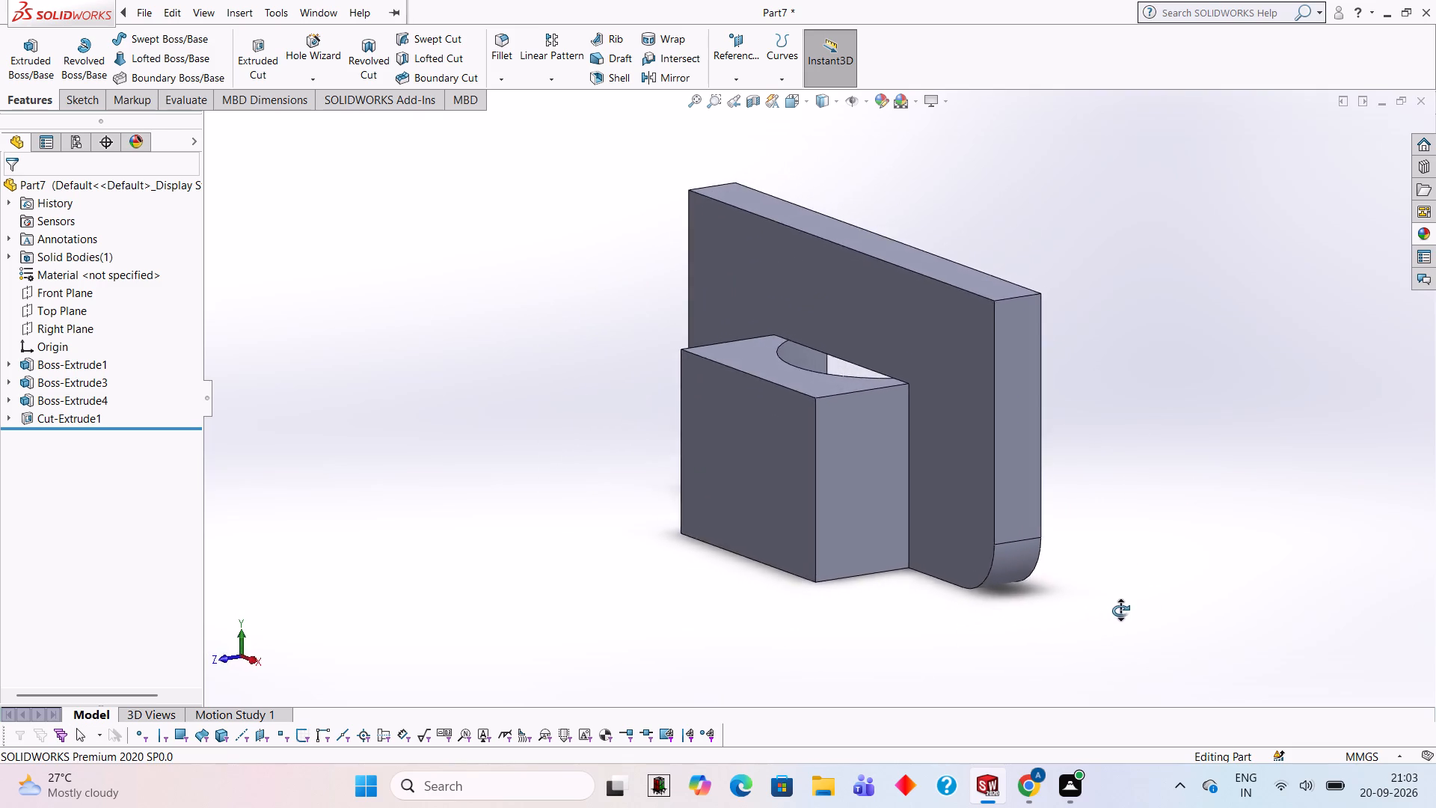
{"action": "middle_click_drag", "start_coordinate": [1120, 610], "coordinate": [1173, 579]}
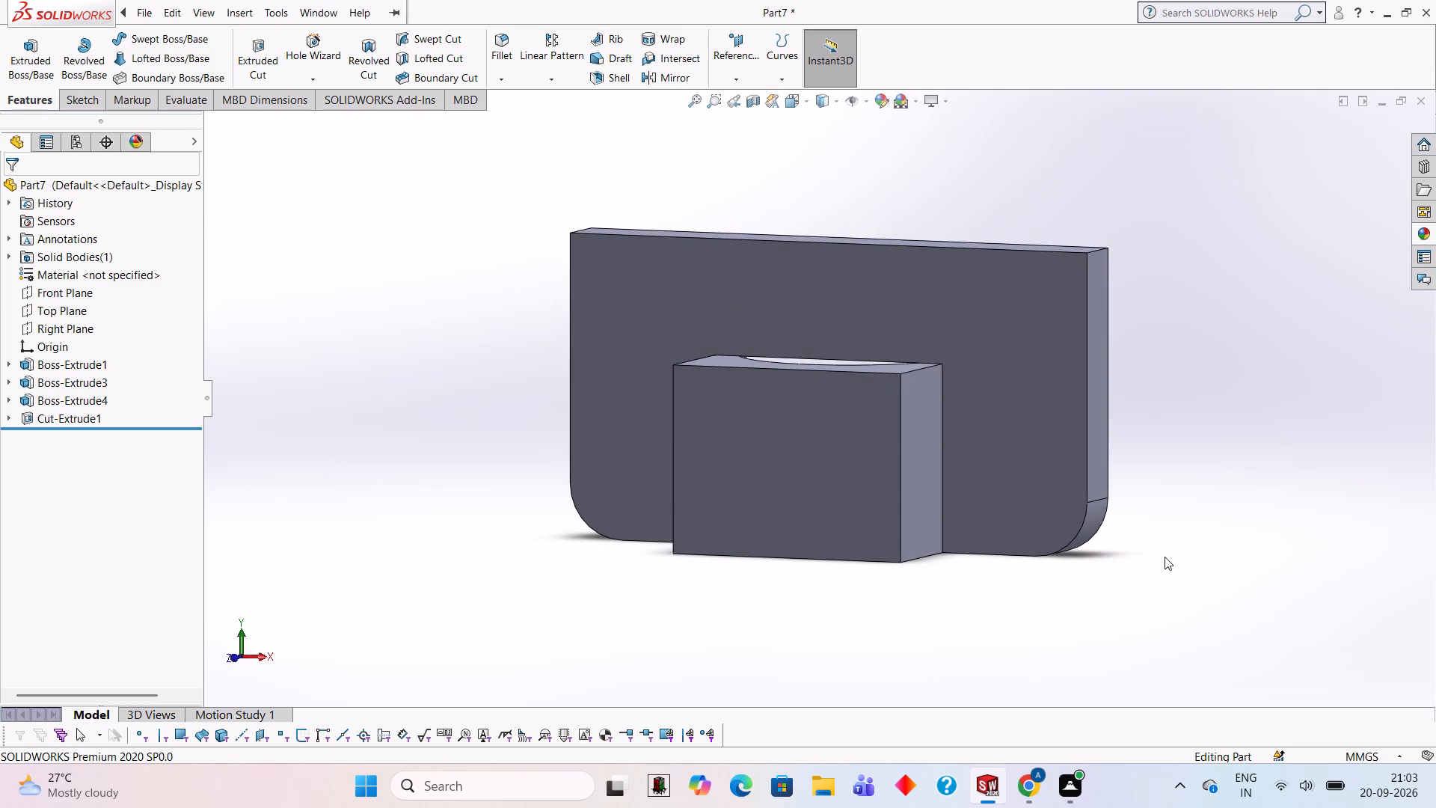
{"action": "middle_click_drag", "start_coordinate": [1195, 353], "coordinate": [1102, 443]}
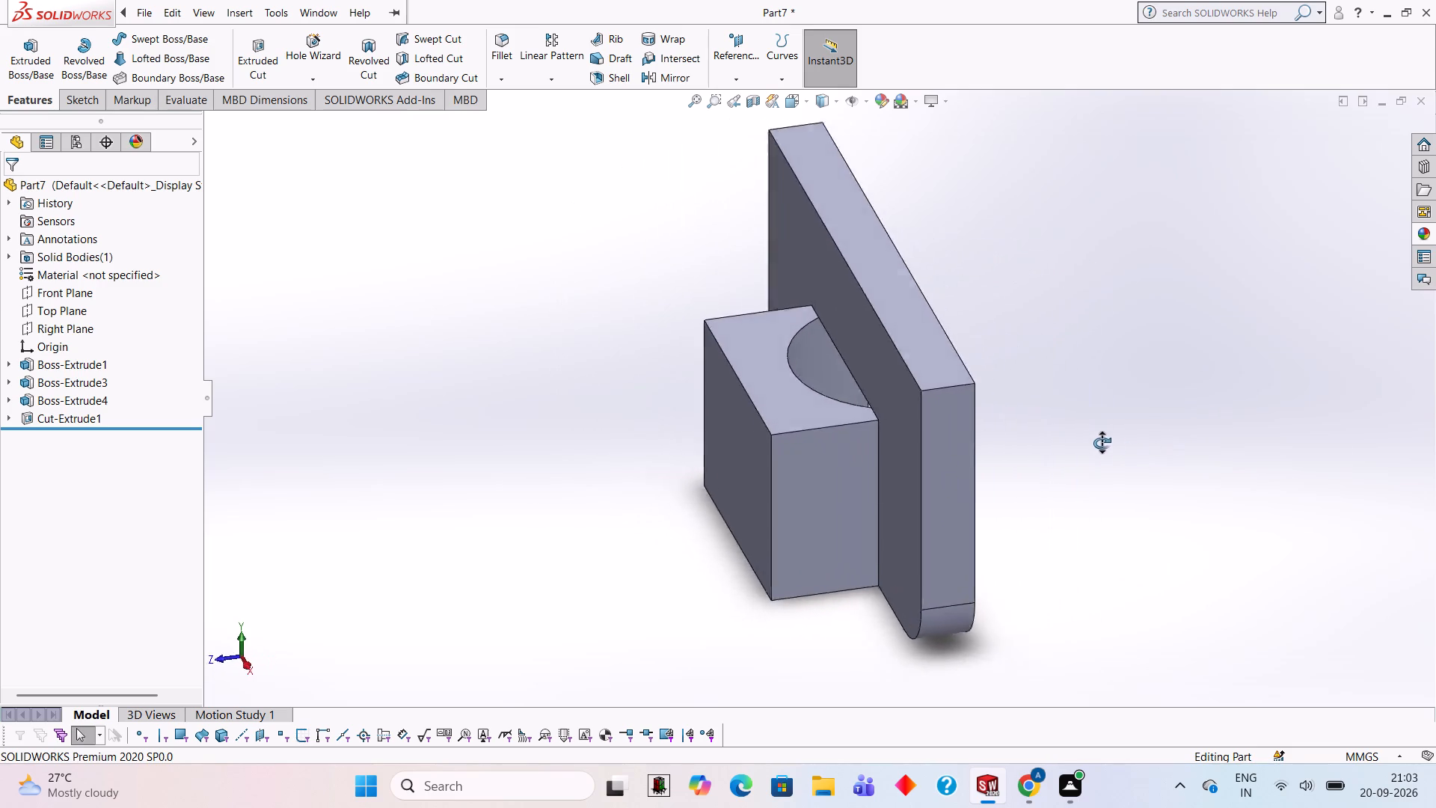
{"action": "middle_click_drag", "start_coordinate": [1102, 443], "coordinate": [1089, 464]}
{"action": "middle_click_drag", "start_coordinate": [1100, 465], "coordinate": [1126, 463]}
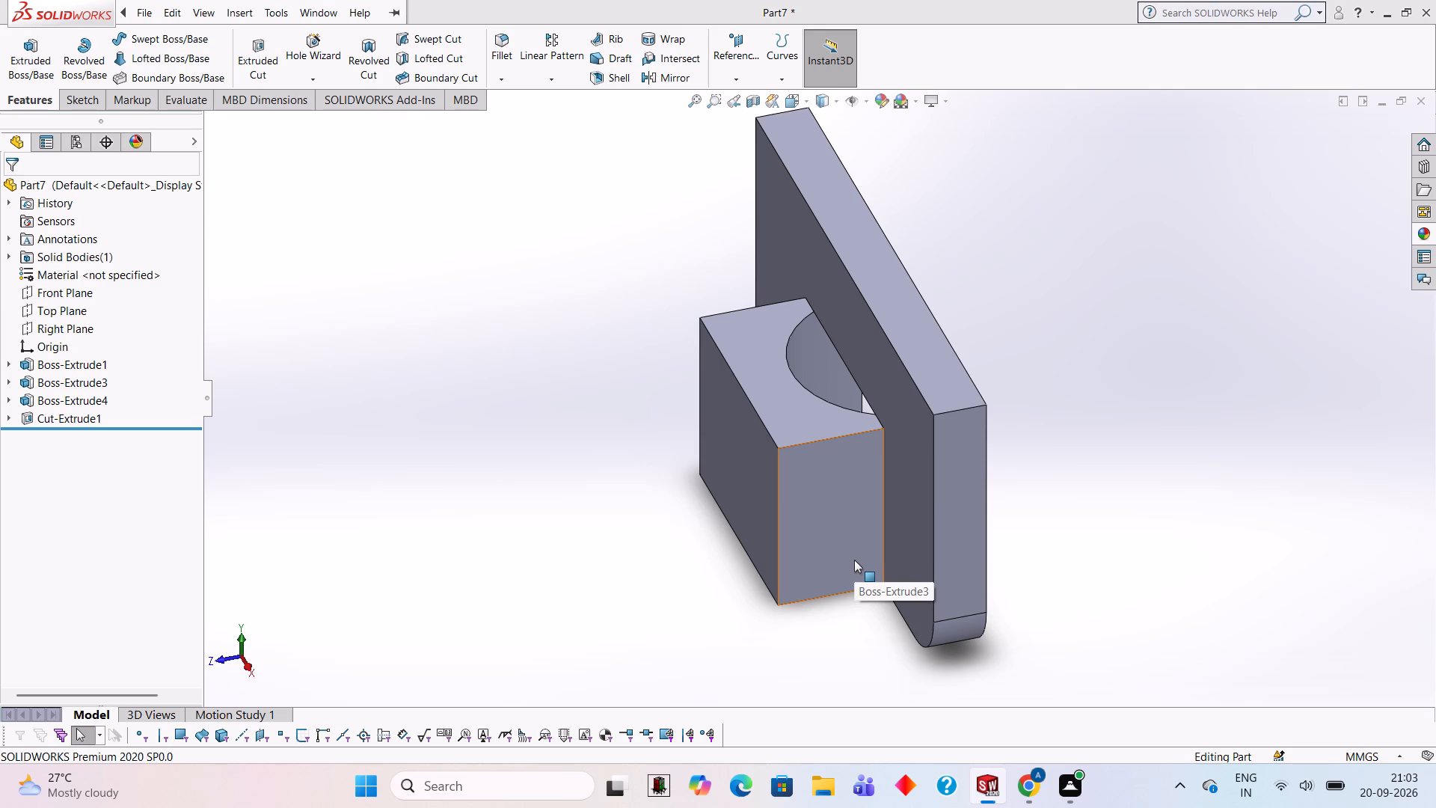
Switch to Calculator and divide 56 by 2.
{"action": "type", "text": "56/2"}
{"action": "key", "text": "Return"}
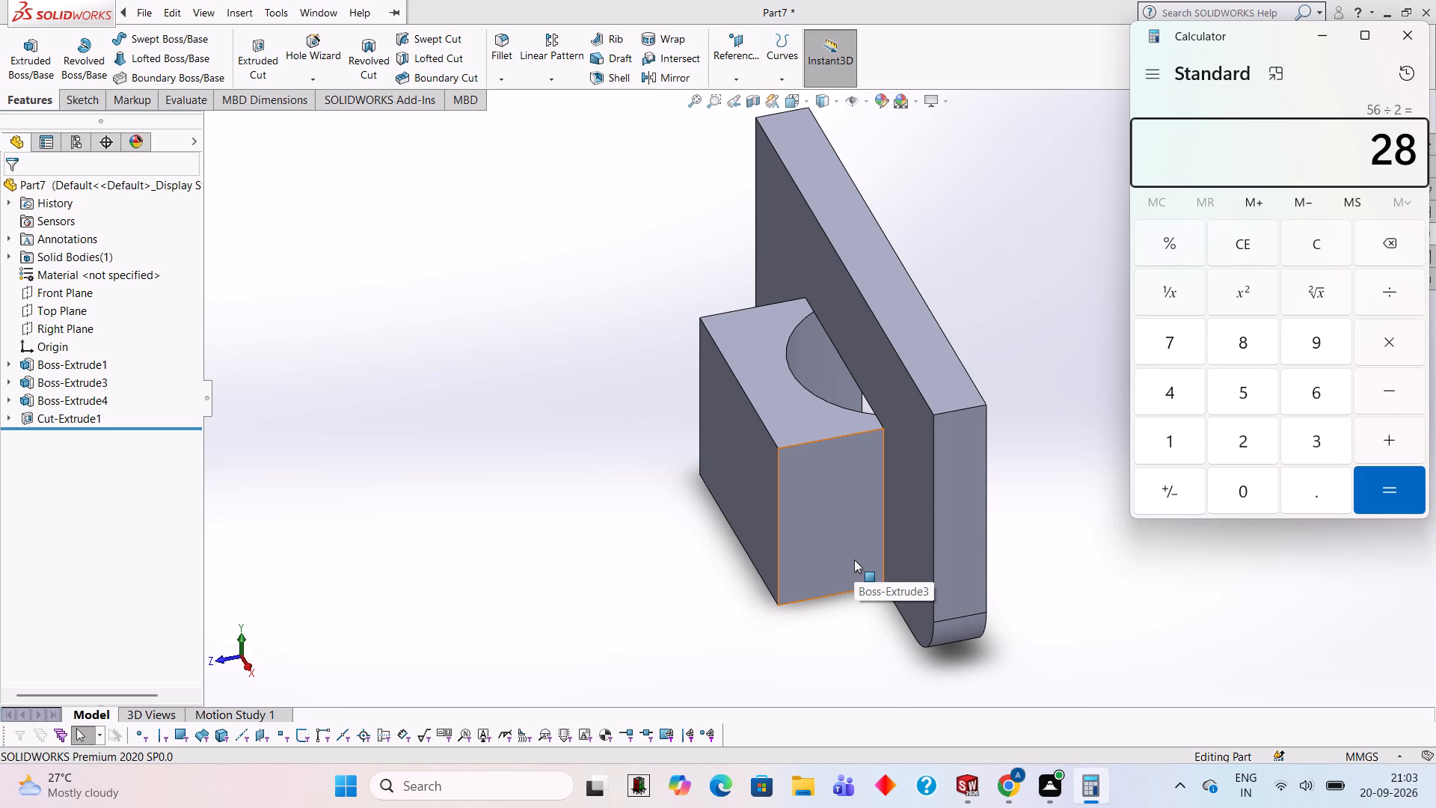
{"action": "left_click", "coordinate": [1404, 34]}
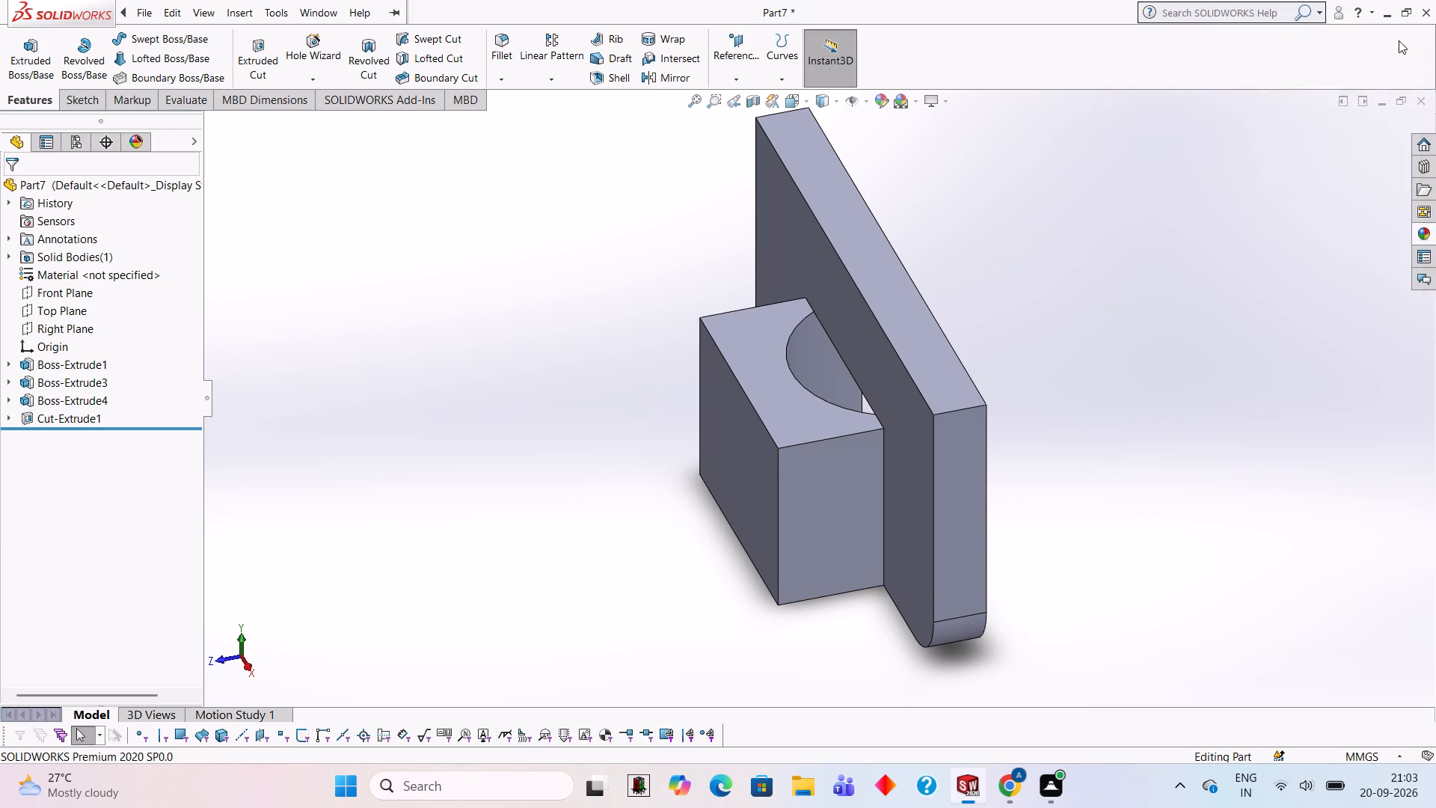
Start a sketch on the plate's narrow upper face, the one above the raised block, viewed square-on.
{"action": "scroll", "coordinate": [1055, 345], "scroll_direction": "down", "scroll_amount": 1}
{"action": "middle_click_drag", "start_coordinate": [1072, 352], "coordinate": [1172, 582]}
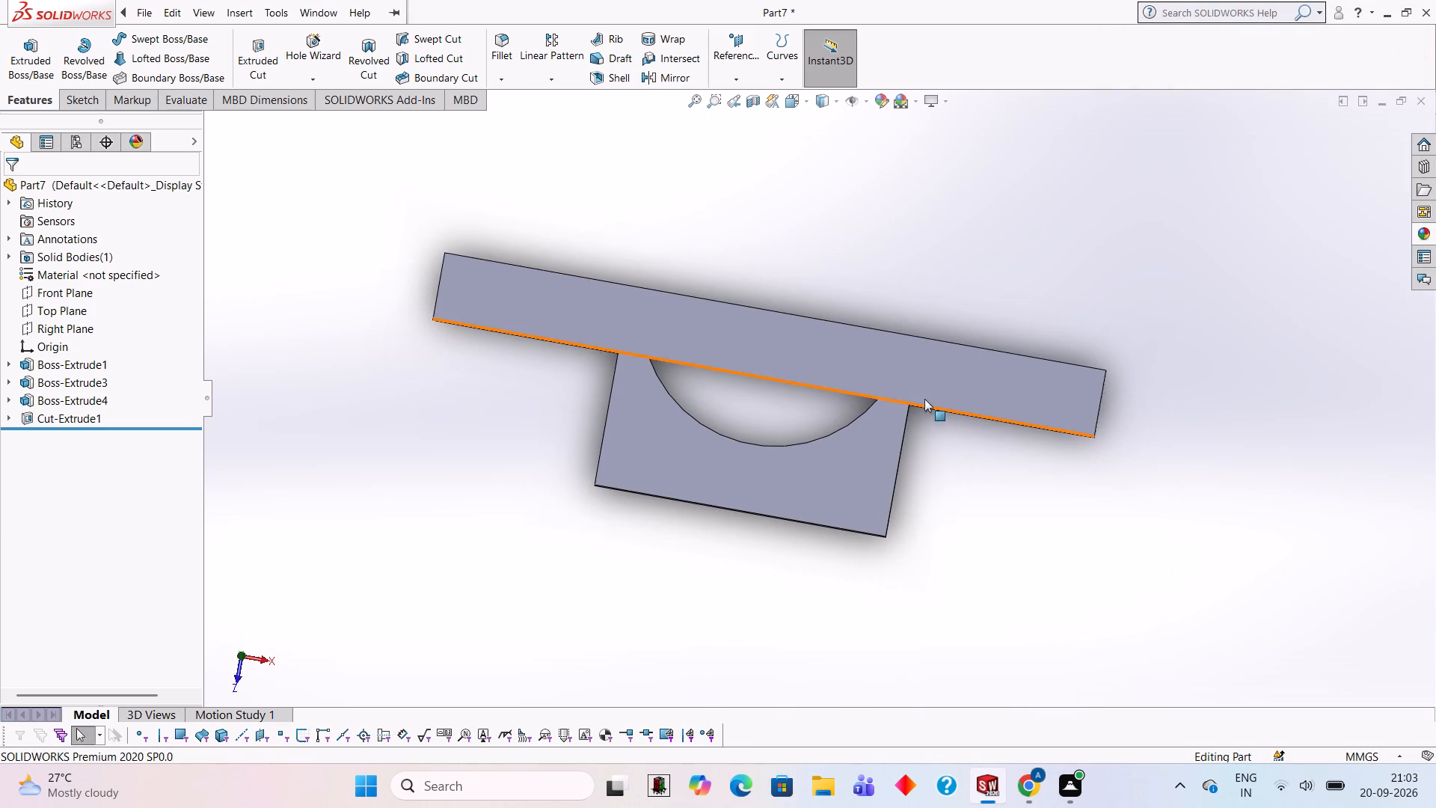
{"action": "left_click", "coordinate": [847, 366]}
{"action": "left_click", "coordinate": [920, 318]}
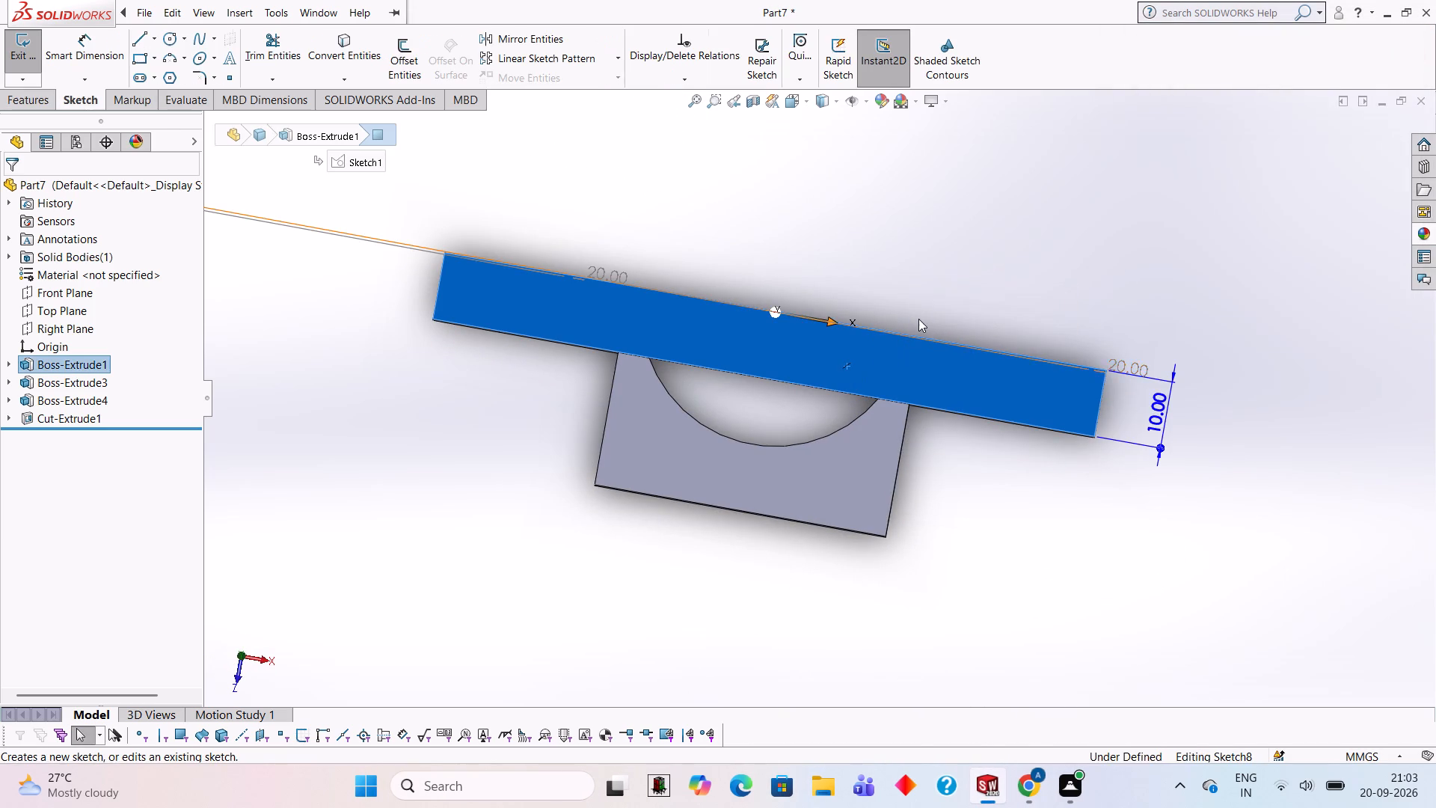
{"action": "key", "text": "ctrl+8"}
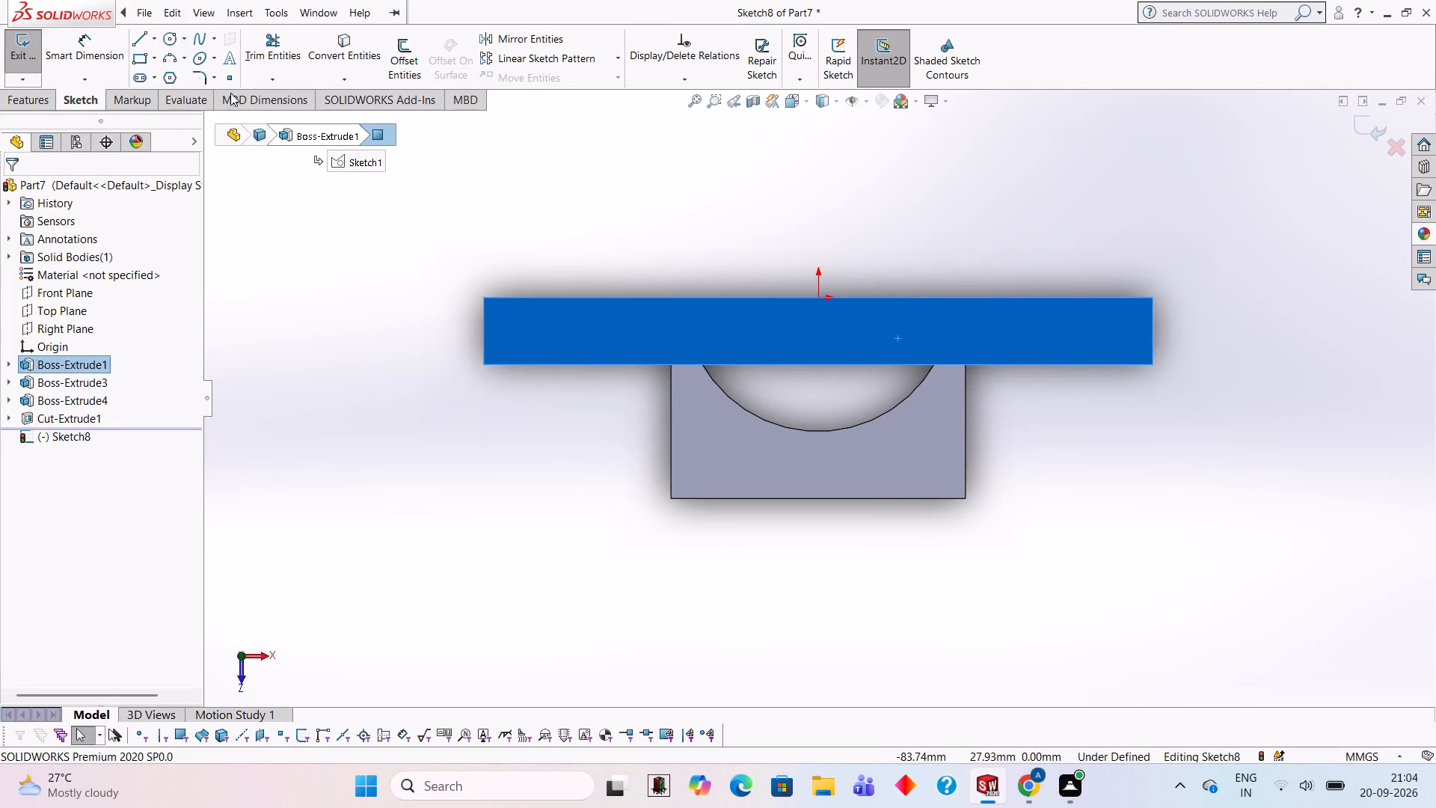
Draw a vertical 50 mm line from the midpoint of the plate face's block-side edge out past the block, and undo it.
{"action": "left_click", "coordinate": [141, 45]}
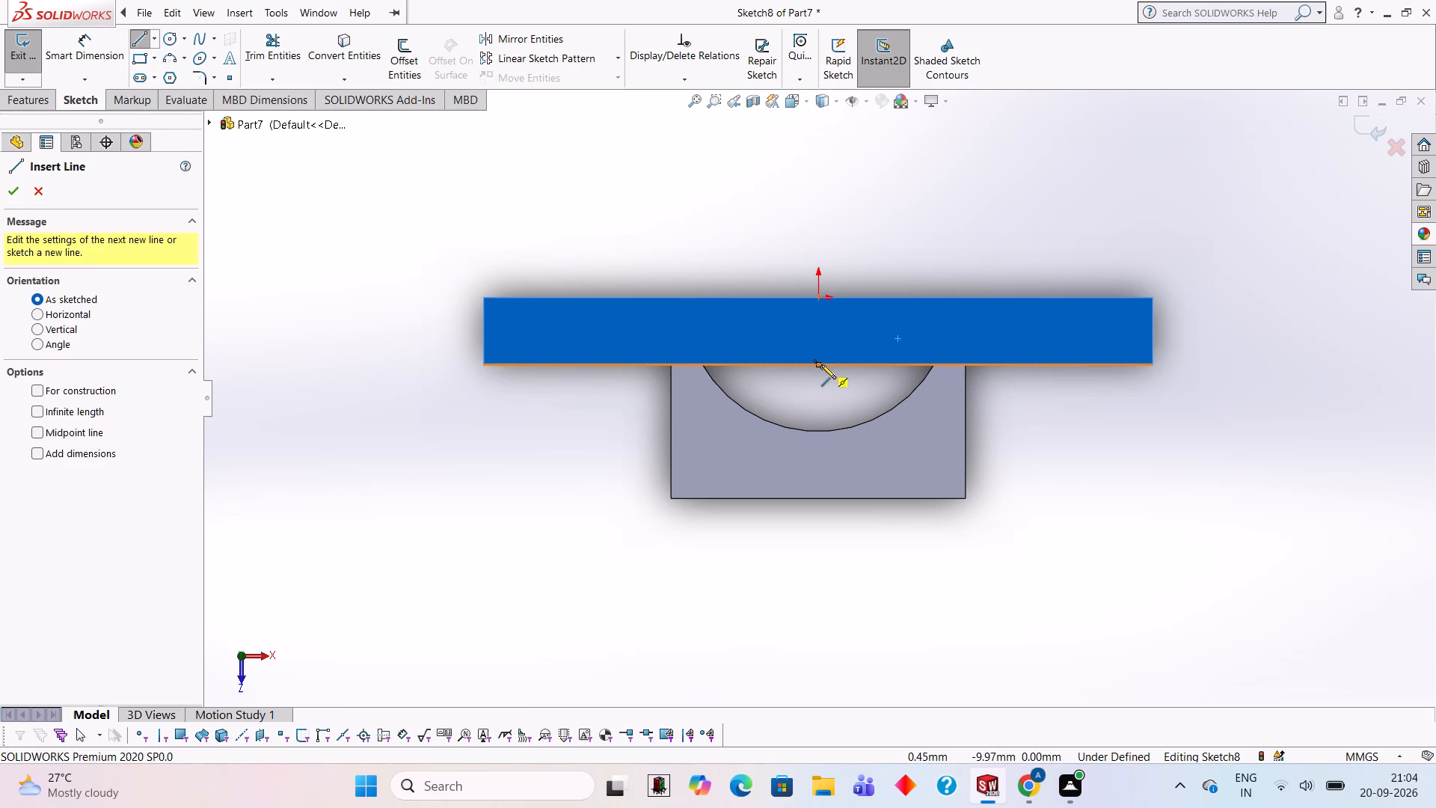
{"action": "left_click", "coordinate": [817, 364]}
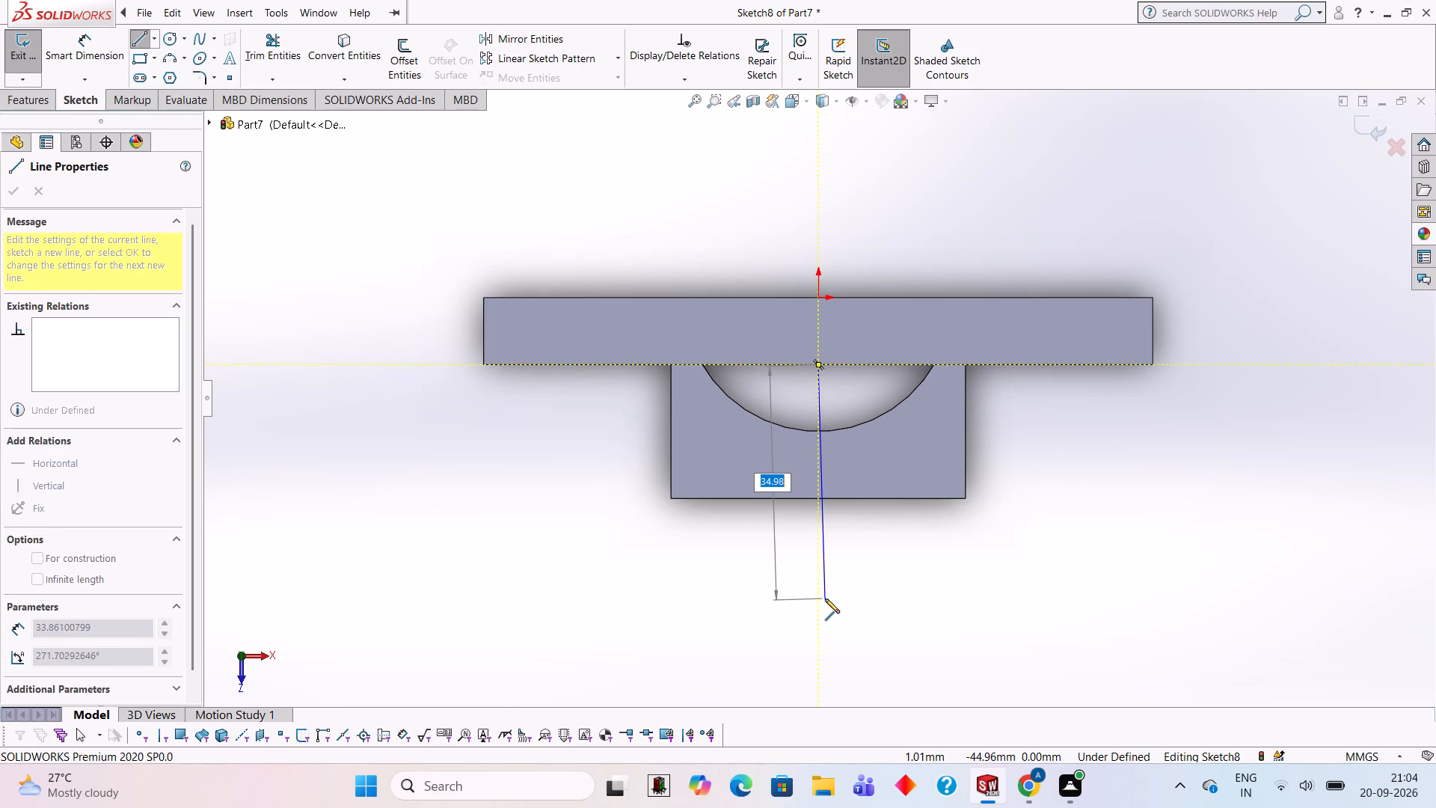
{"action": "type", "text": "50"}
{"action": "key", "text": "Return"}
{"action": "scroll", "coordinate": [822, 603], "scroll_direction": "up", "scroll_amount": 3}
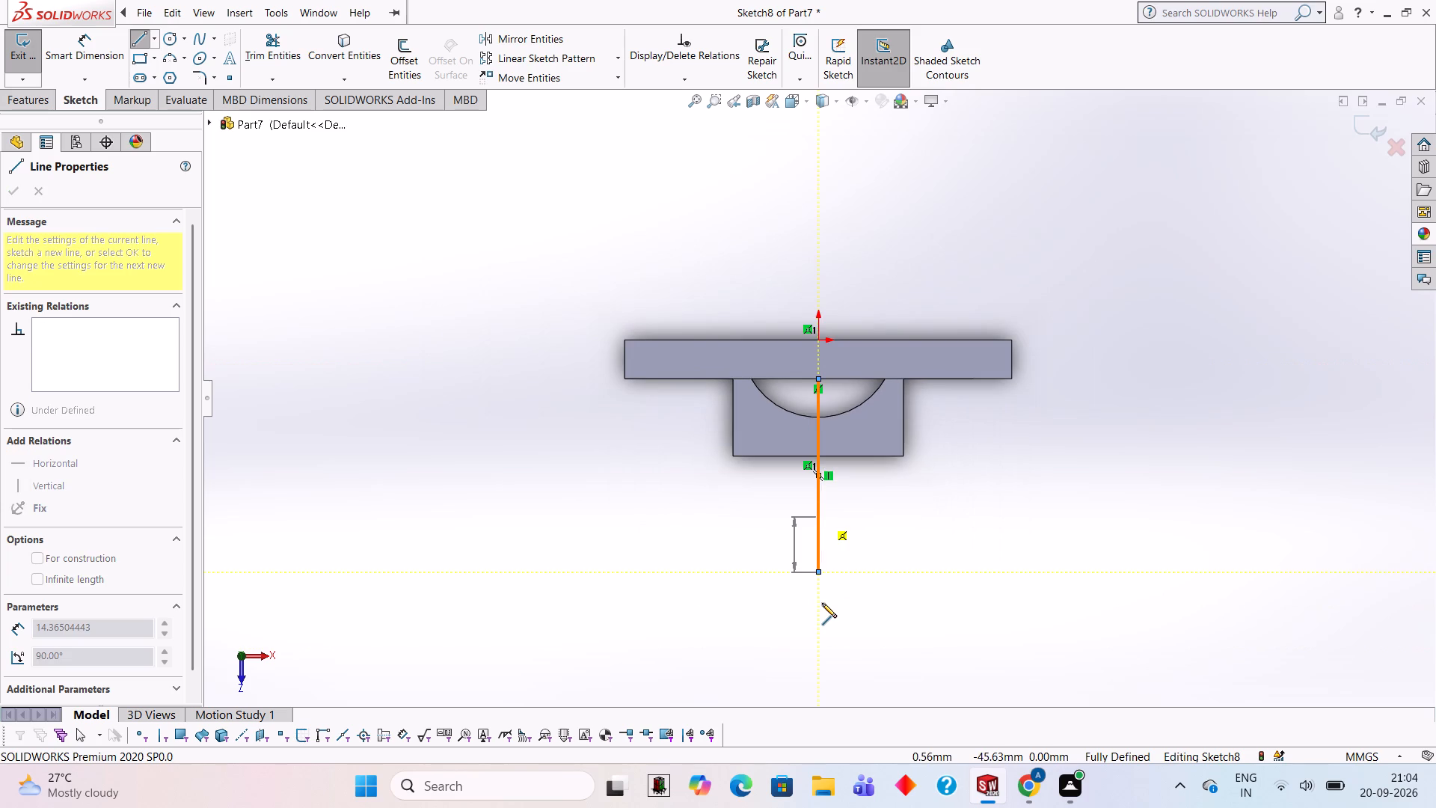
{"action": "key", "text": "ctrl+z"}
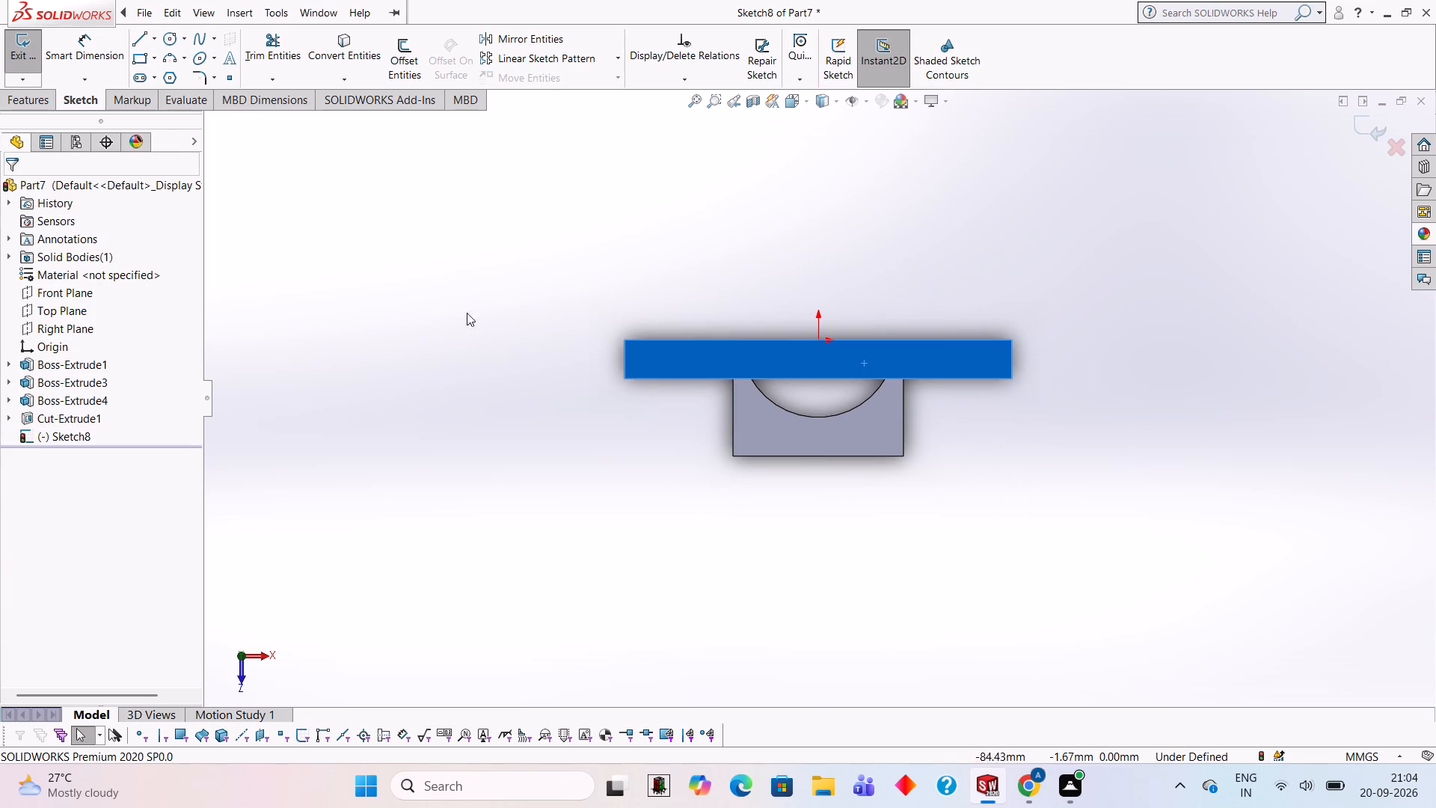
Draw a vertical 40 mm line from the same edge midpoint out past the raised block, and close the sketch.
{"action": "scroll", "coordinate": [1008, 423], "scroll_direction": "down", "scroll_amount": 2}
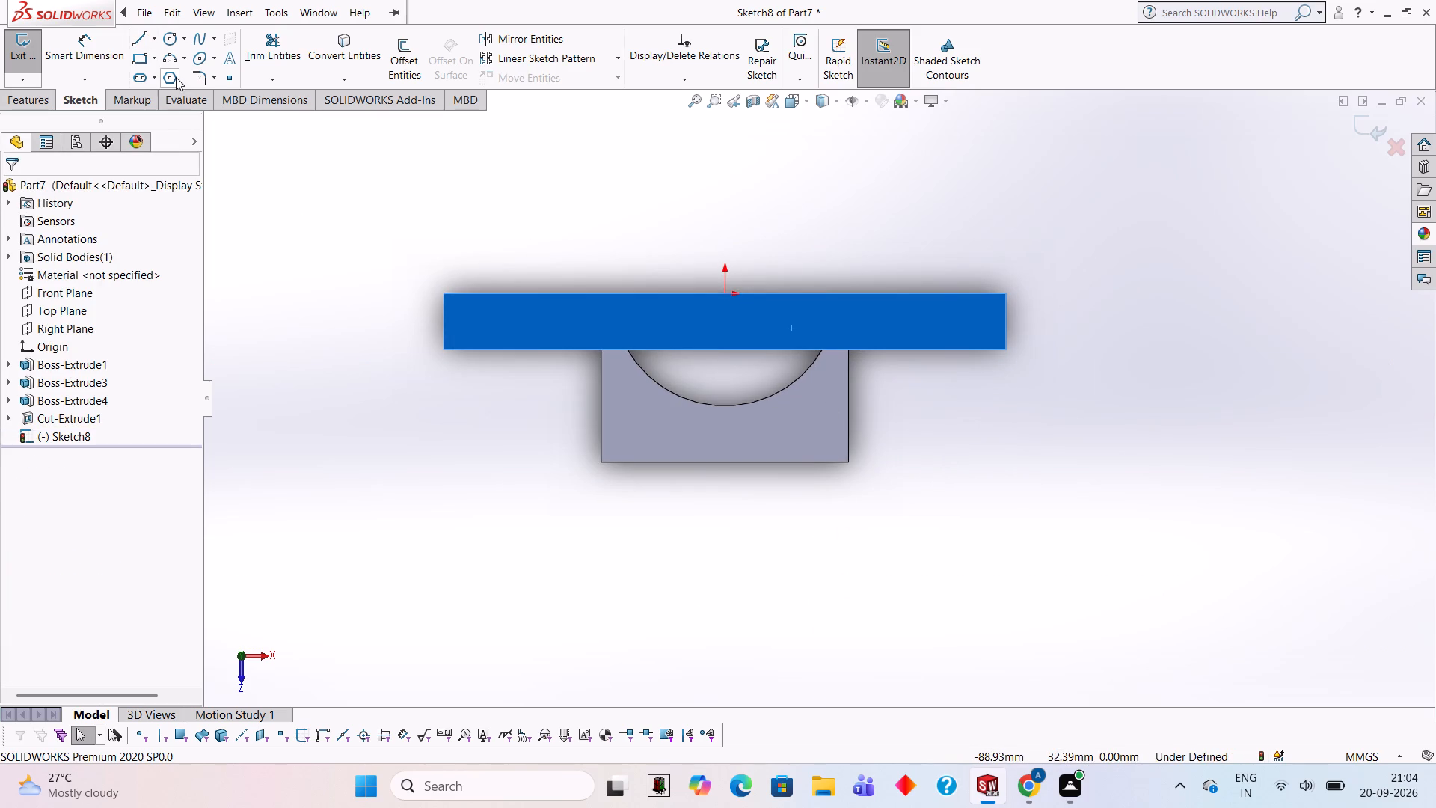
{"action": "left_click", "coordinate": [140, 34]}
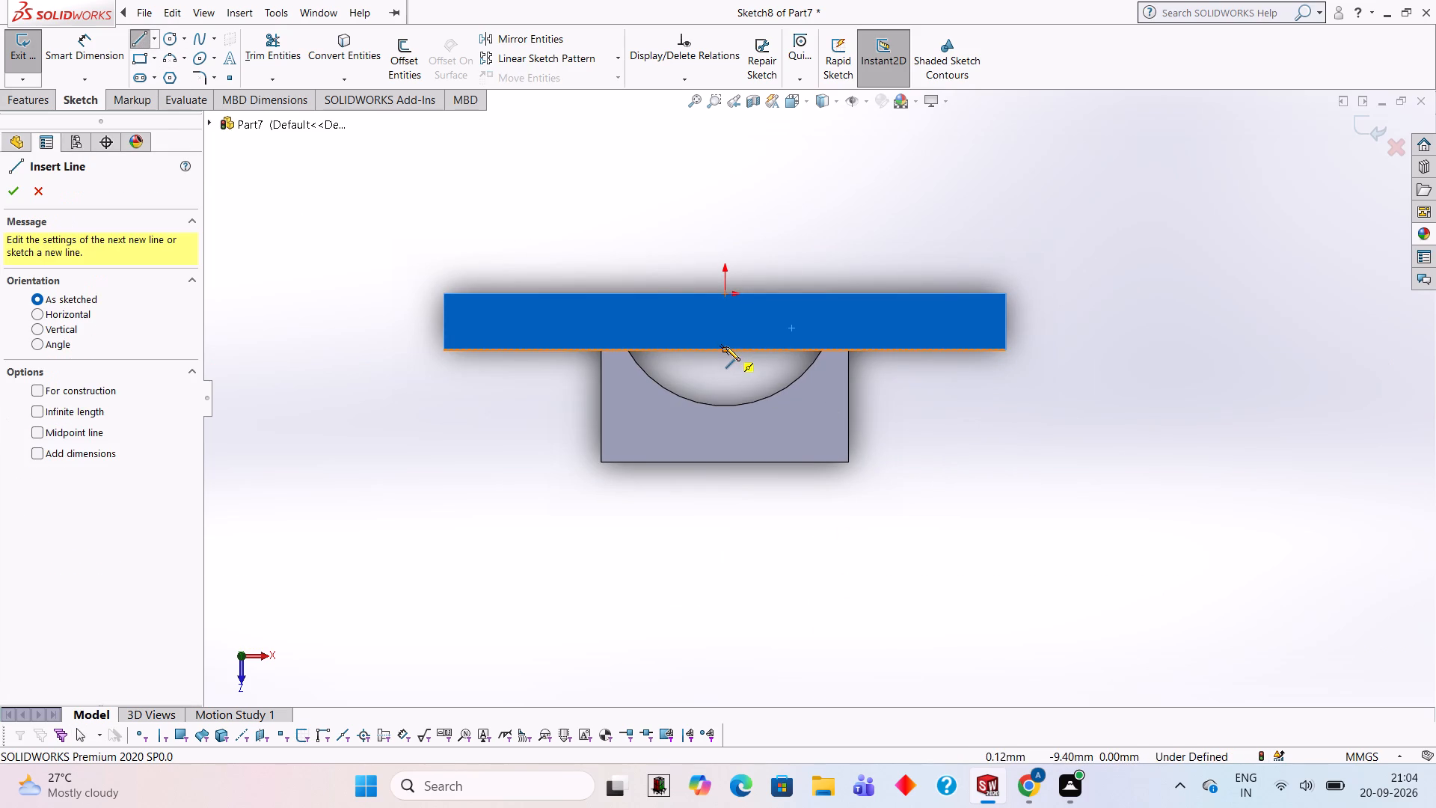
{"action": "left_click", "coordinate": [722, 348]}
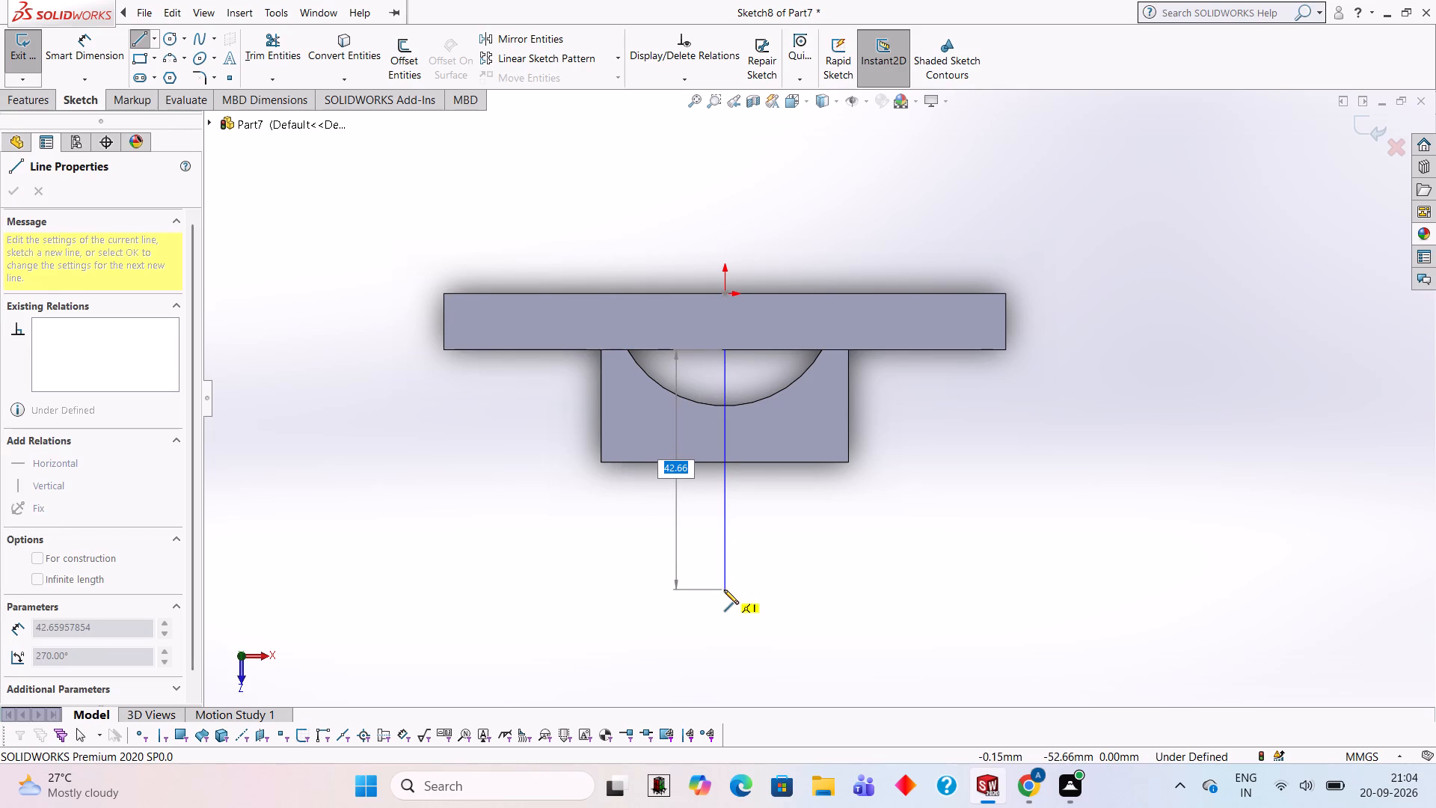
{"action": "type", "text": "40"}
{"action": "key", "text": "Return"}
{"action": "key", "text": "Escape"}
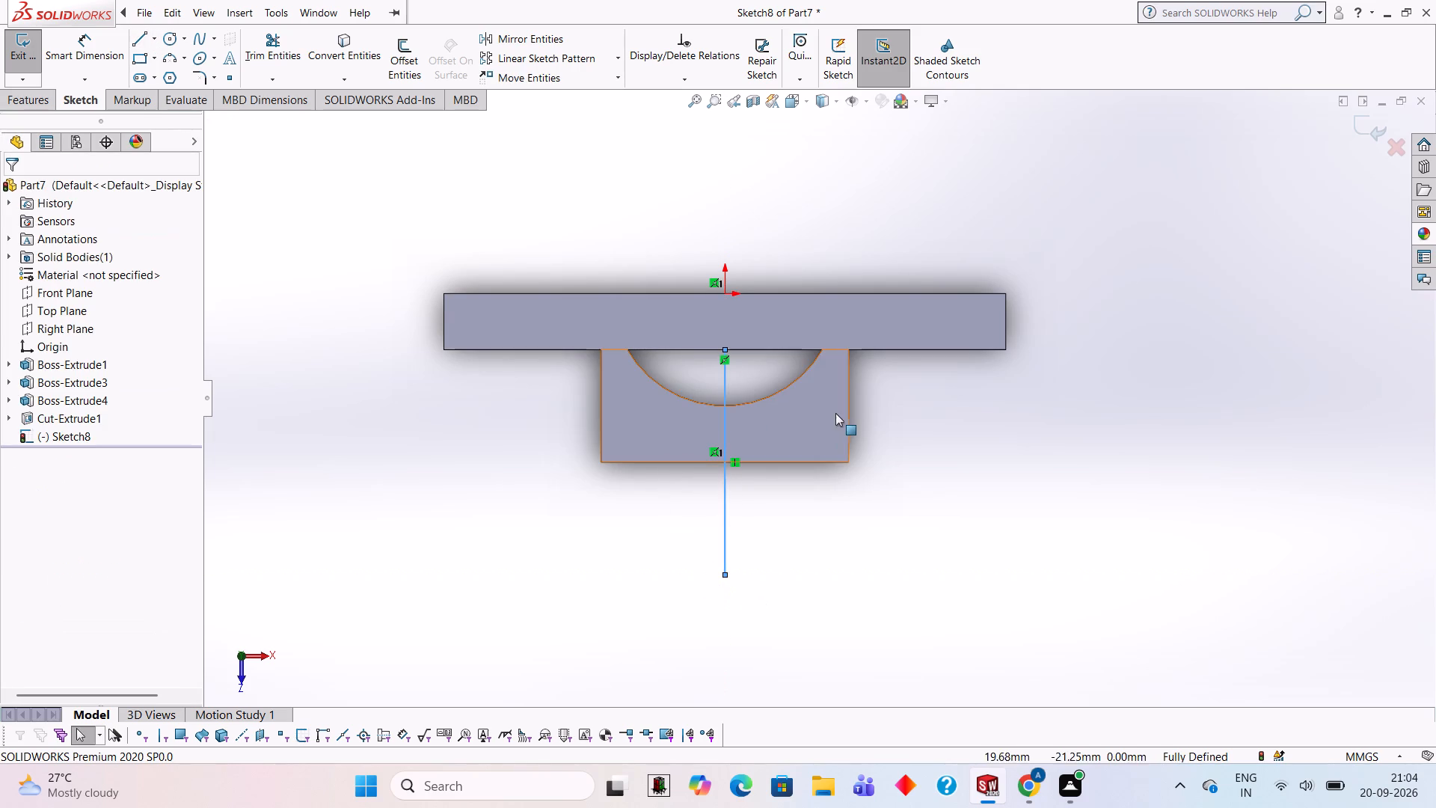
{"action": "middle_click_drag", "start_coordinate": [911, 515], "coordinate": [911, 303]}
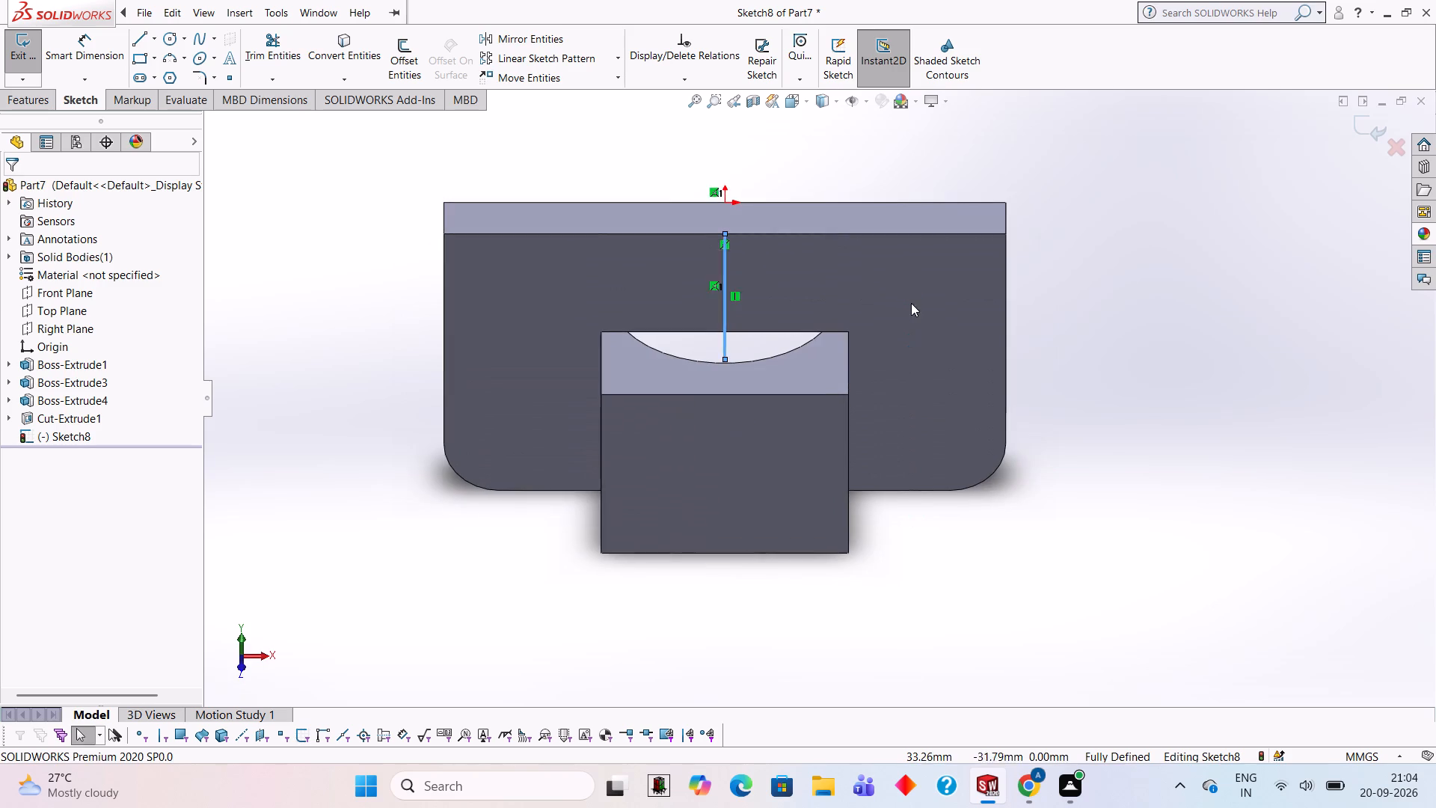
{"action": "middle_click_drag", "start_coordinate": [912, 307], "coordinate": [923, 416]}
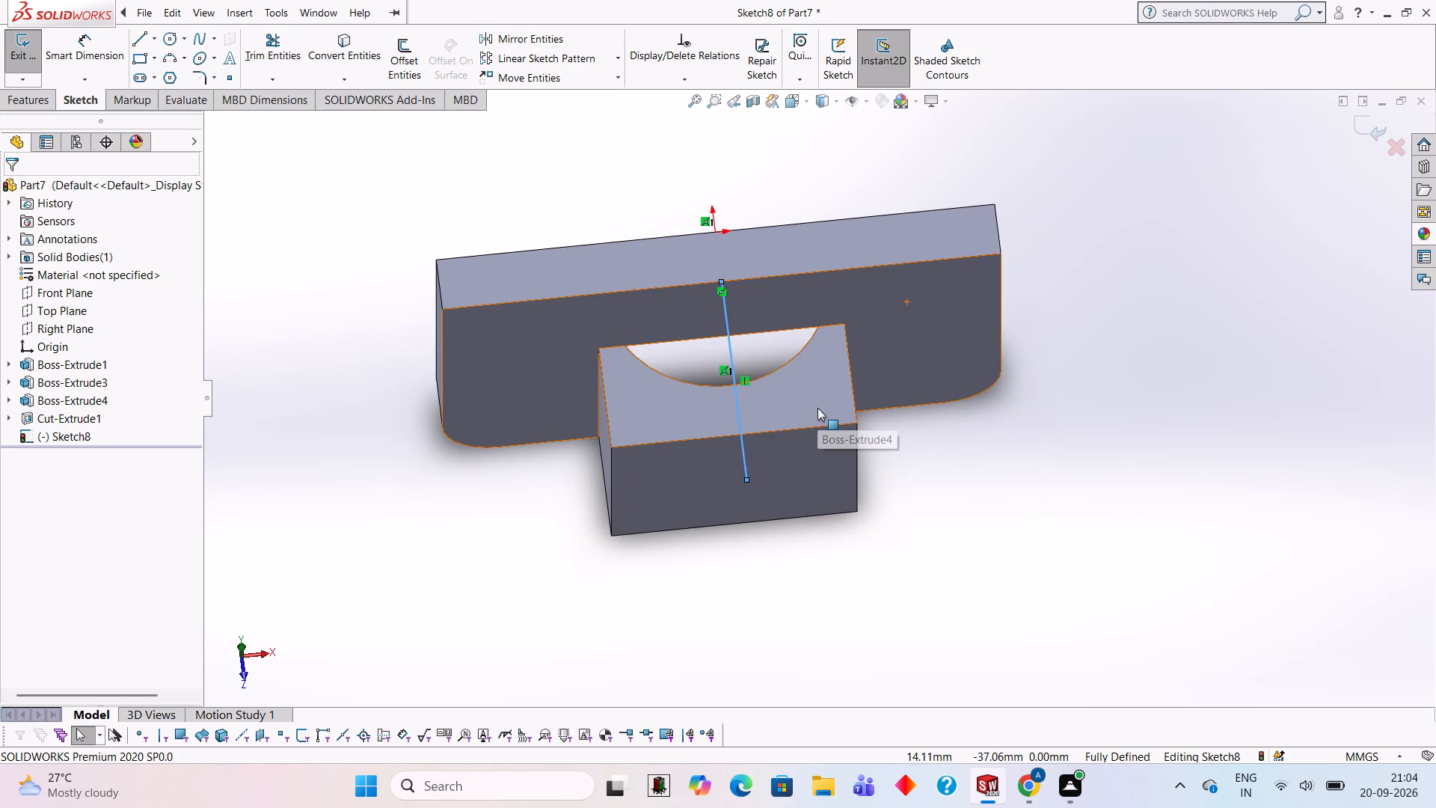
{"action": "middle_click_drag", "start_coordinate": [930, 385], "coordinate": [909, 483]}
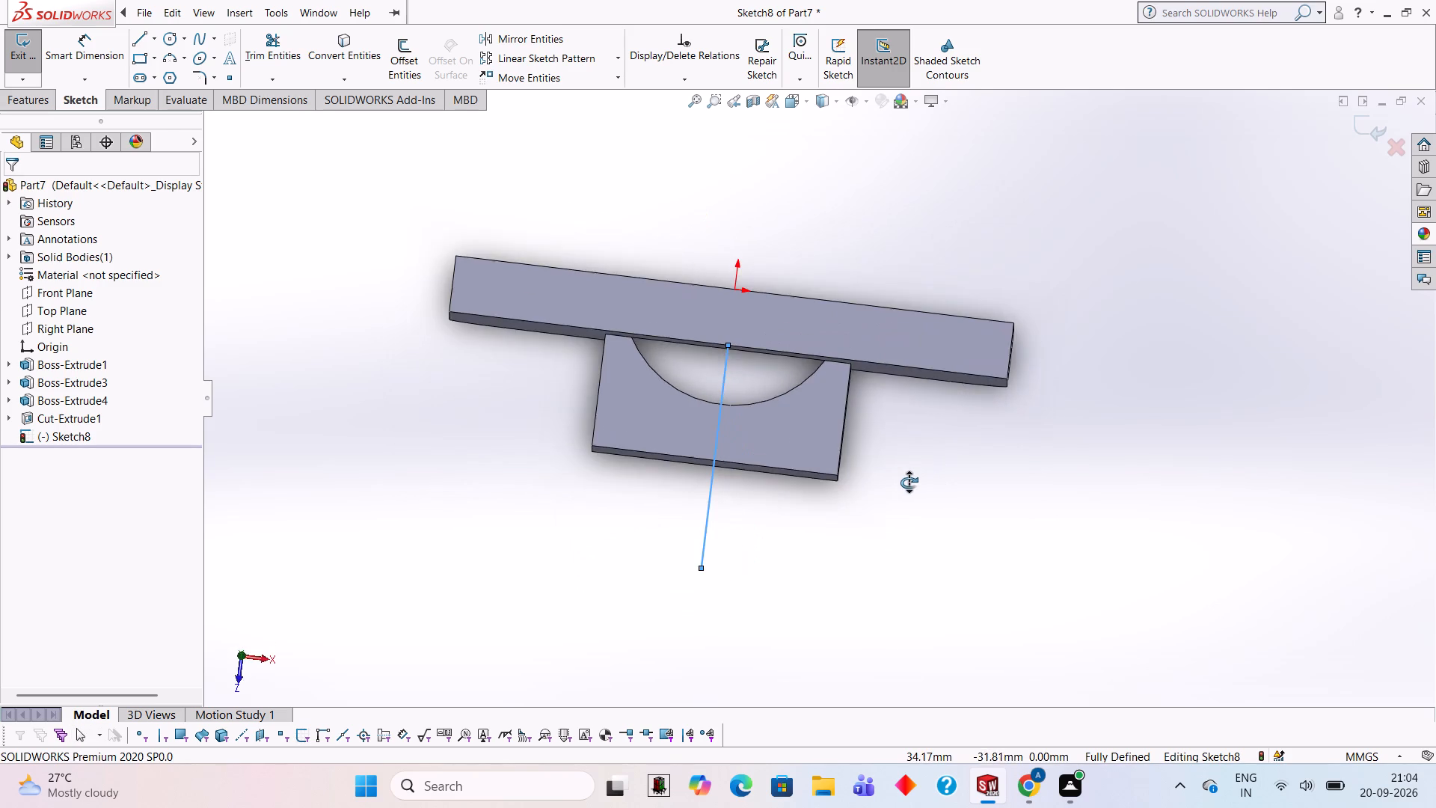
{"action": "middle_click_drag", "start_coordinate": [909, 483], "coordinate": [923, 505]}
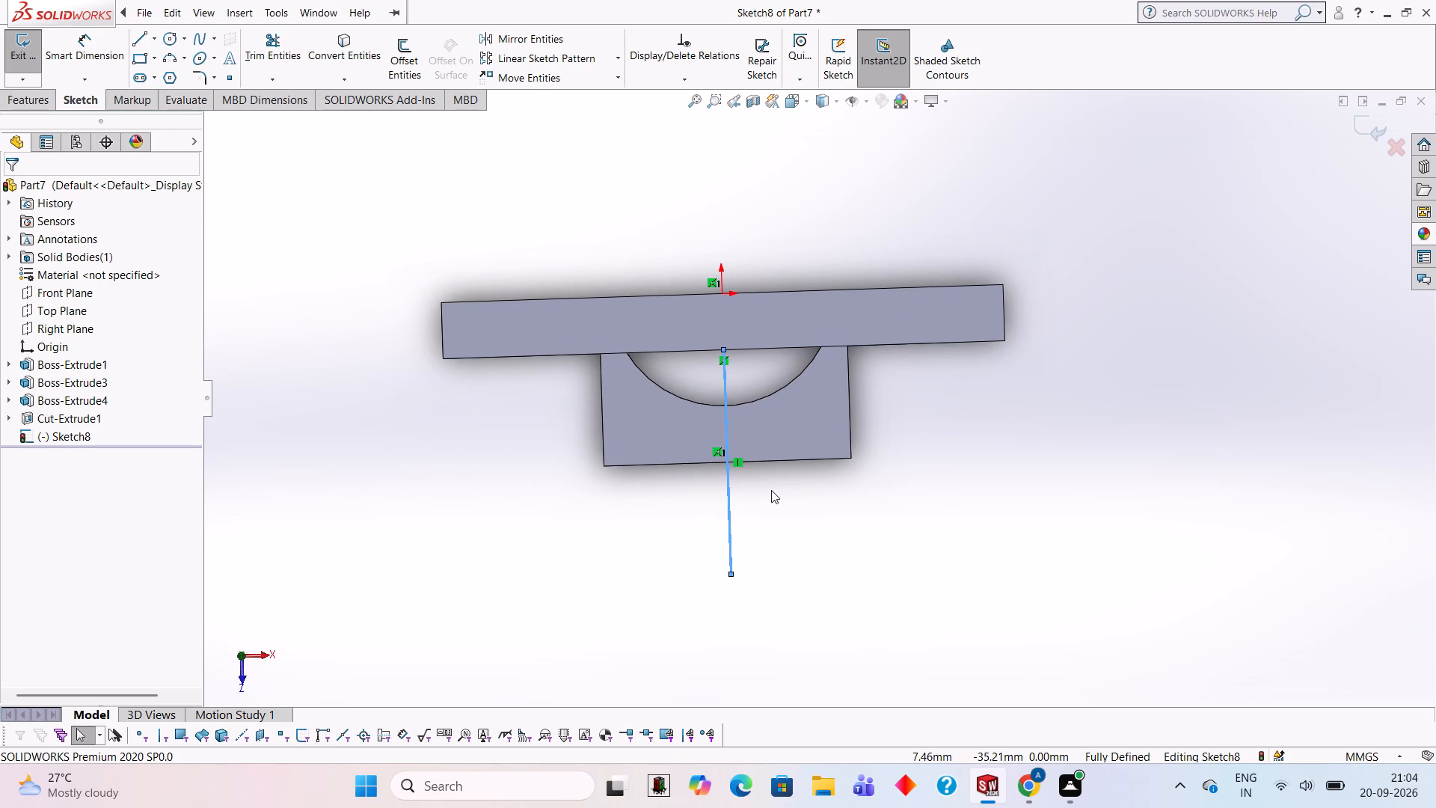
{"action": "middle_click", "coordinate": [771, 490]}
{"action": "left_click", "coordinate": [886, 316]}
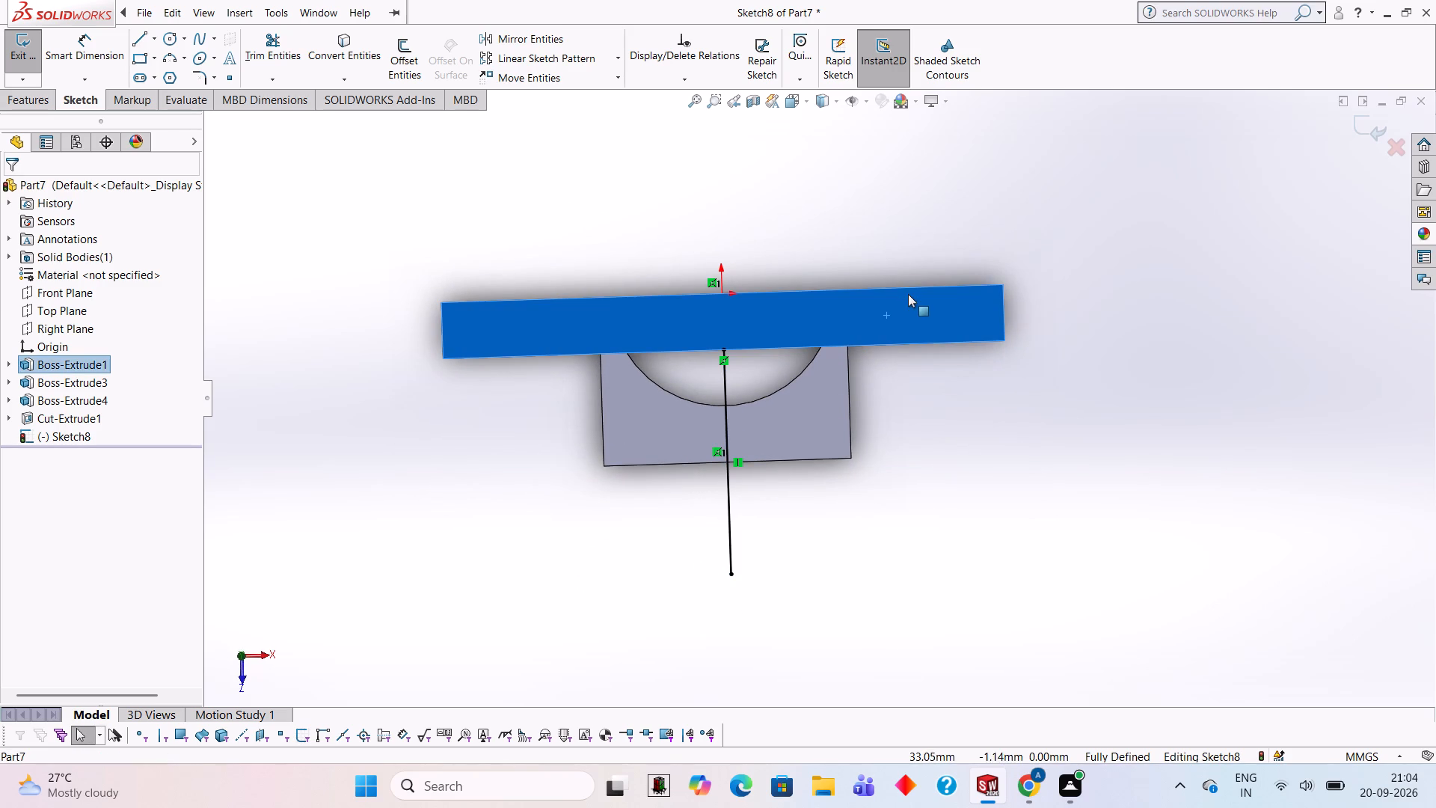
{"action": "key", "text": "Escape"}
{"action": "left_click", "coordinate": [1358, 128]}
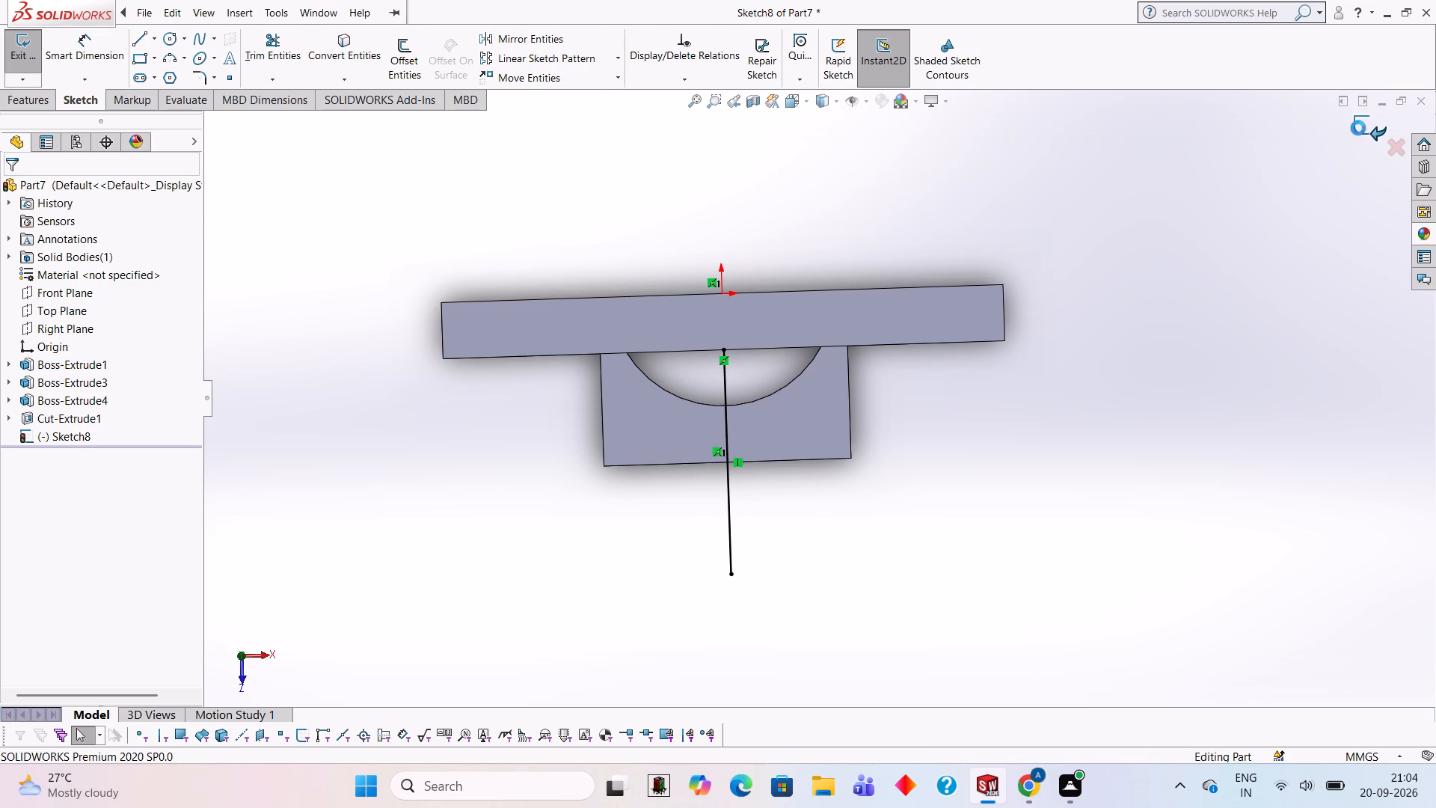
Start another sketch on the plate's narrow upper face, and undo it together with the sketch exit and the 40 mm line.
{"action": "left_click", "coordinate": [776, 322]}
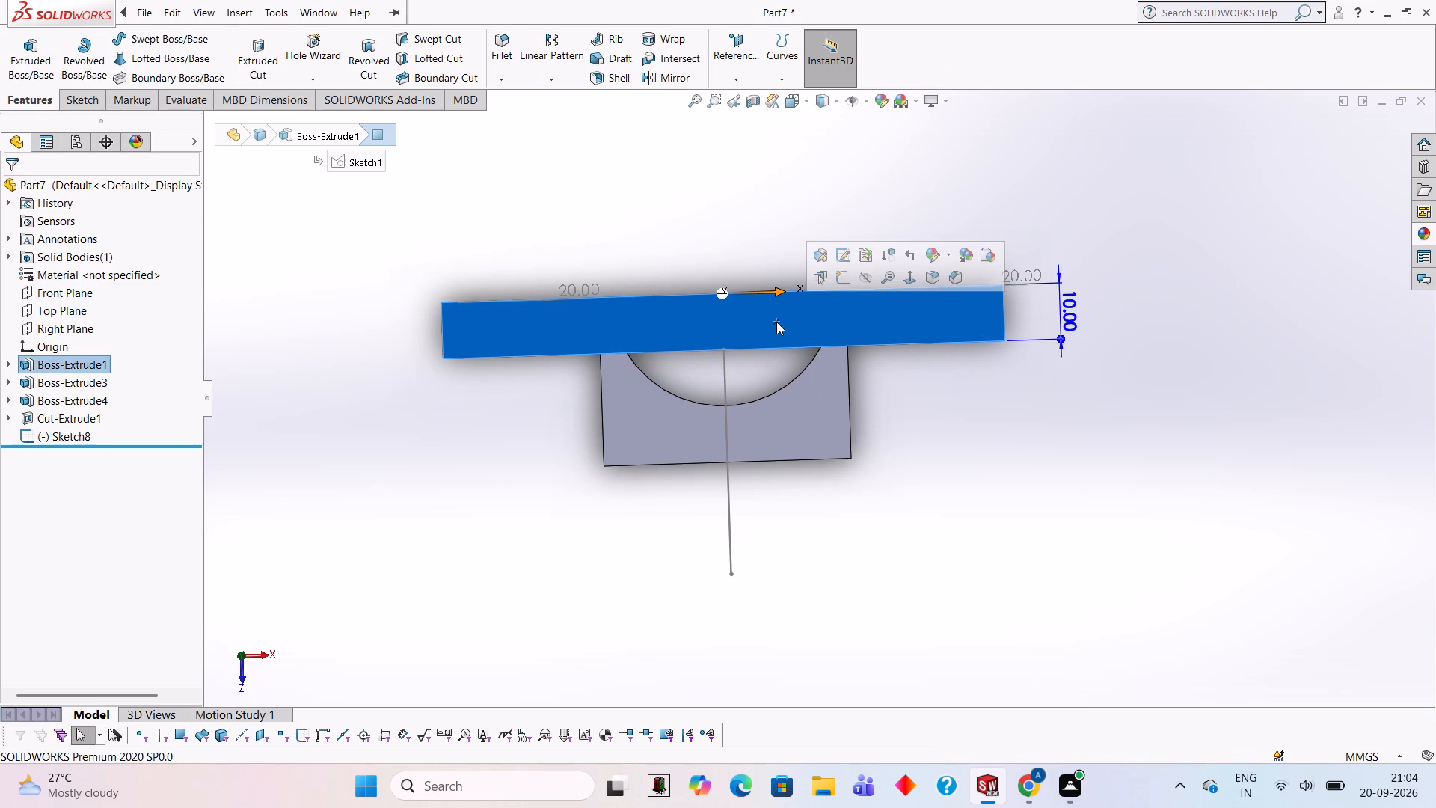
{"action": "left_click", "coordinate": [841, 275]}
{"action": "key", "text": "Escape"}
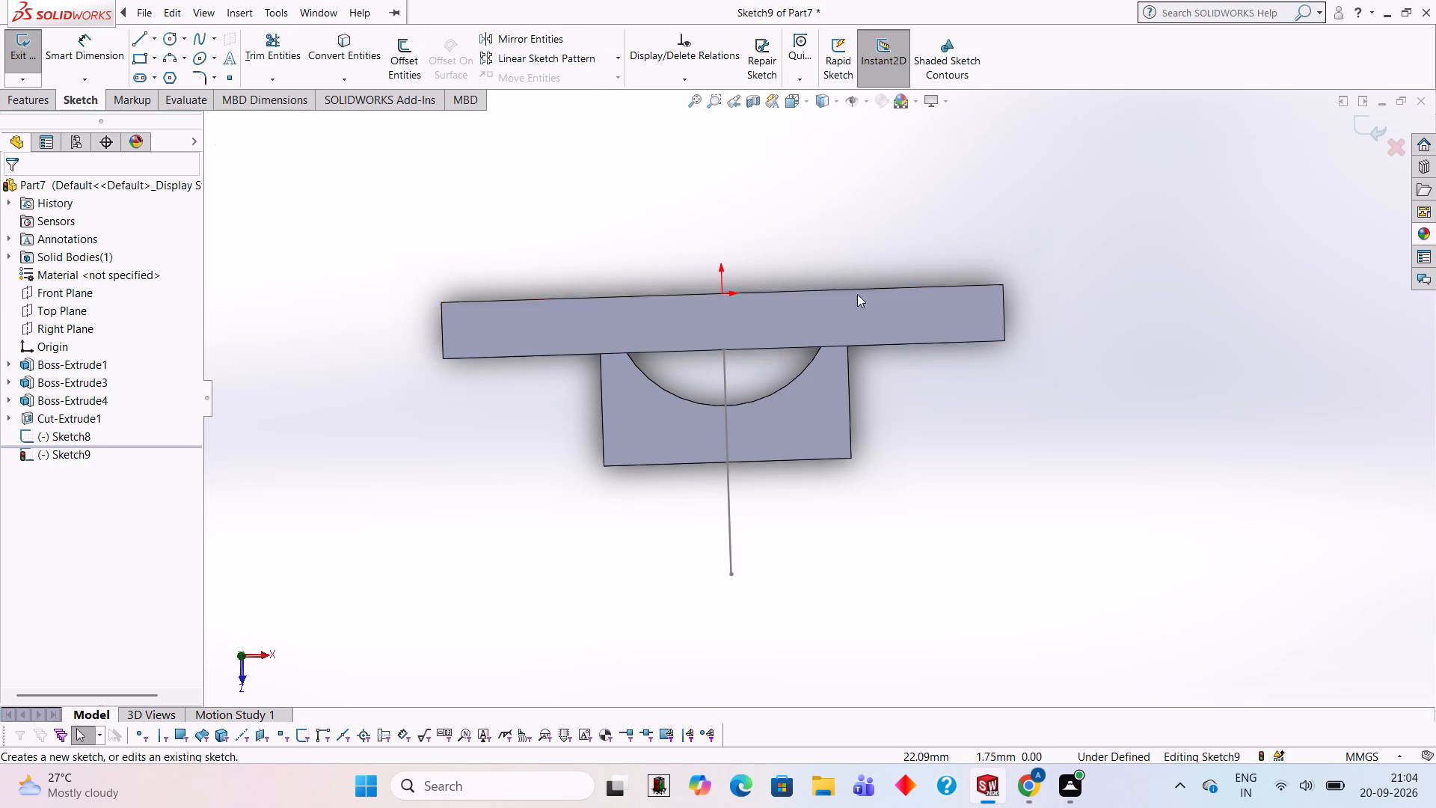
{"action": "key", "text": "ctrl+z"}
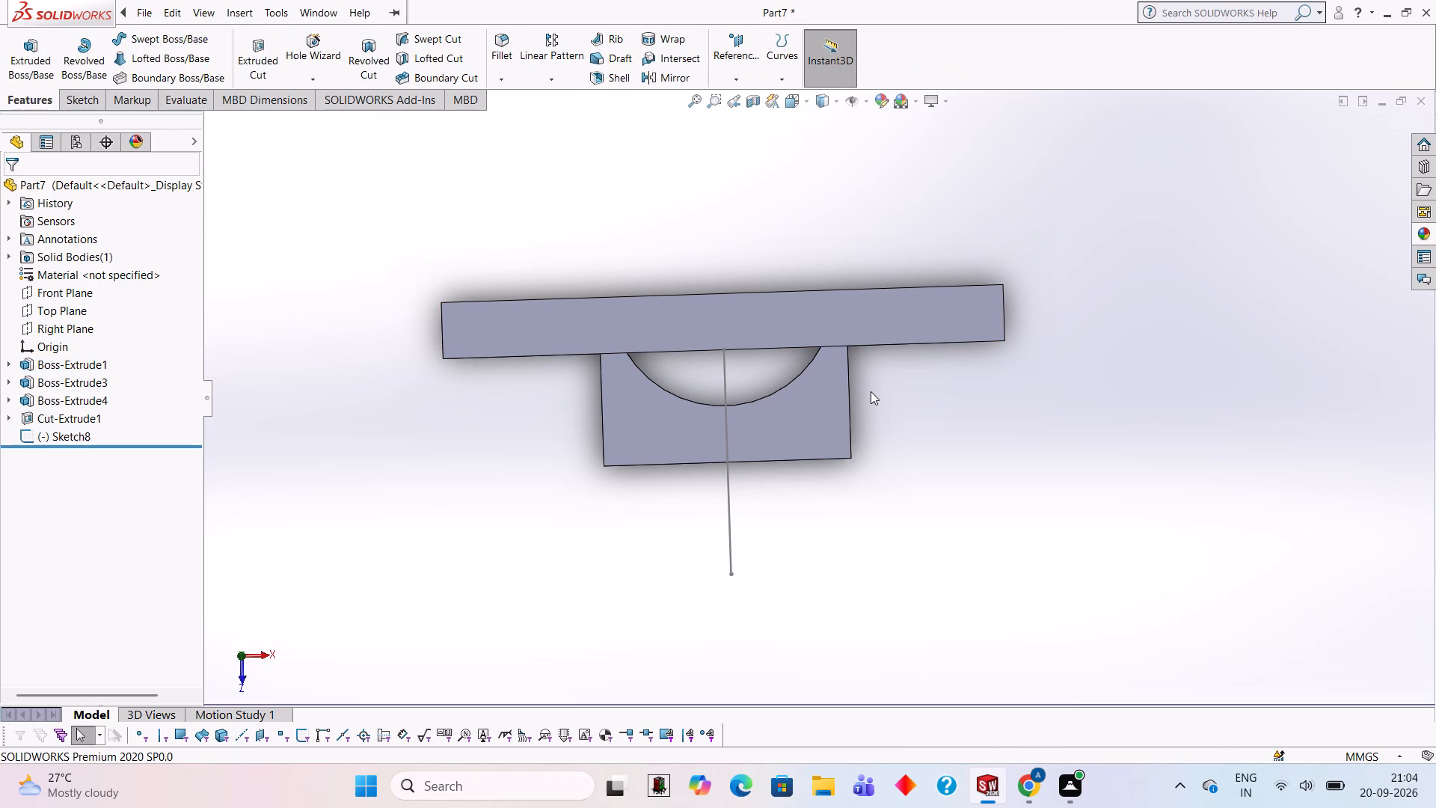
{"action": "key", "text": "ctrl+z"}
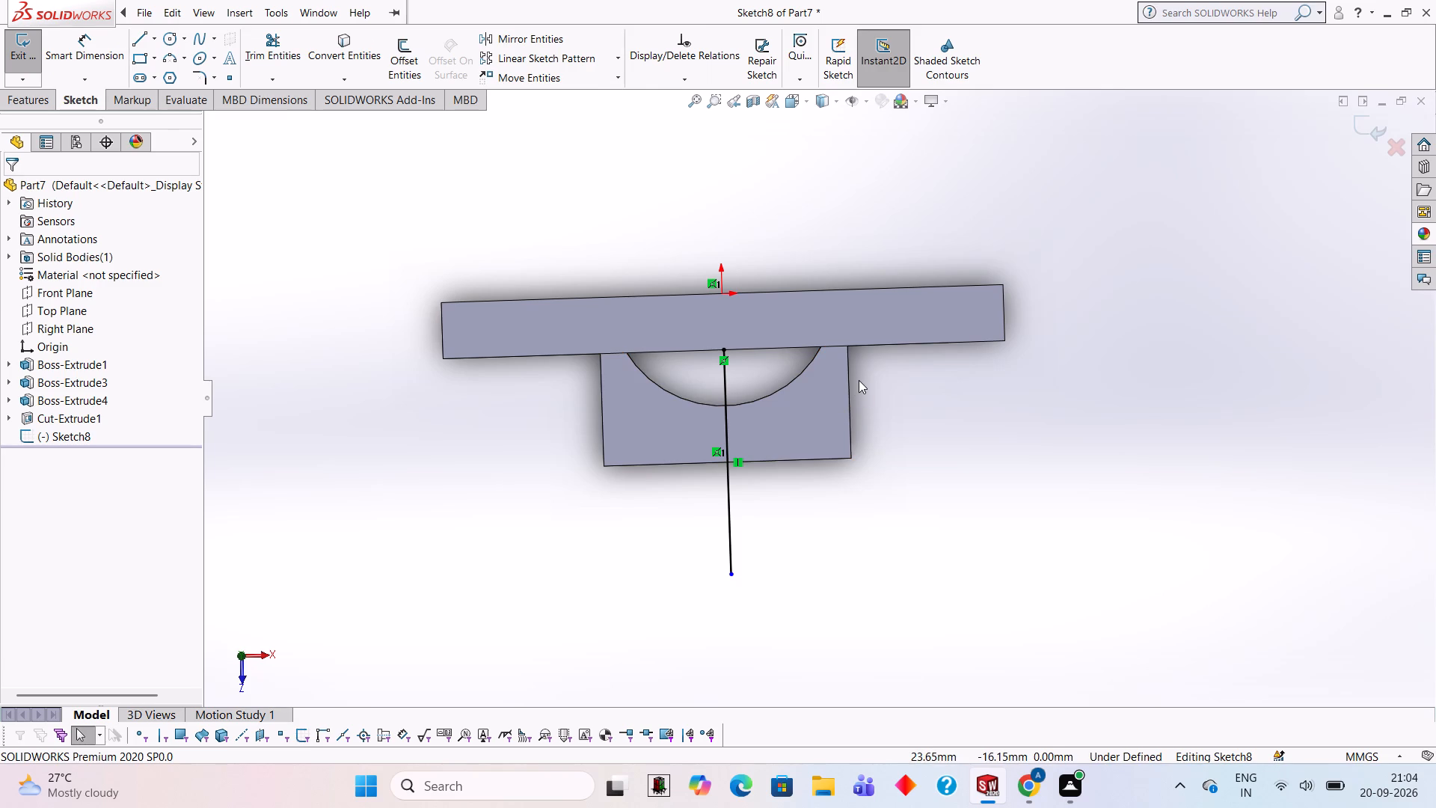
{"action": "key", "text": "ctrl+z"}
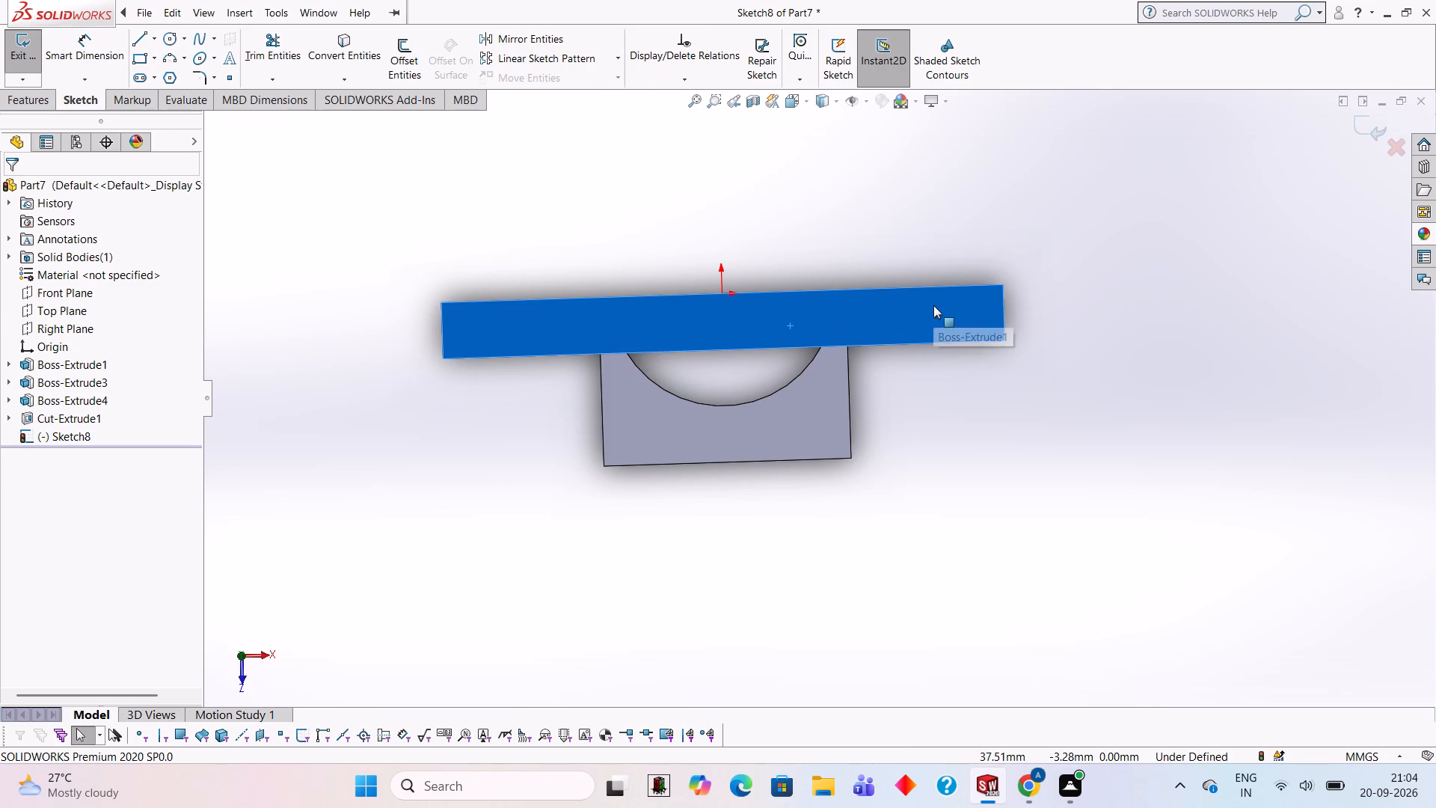
Draw a vertical 40 mm line from the block-side edge's midpoint out past the block, and a horizontal 28 mm line rightward from its end.
{"action": "key", "text": "ctrl+8"}
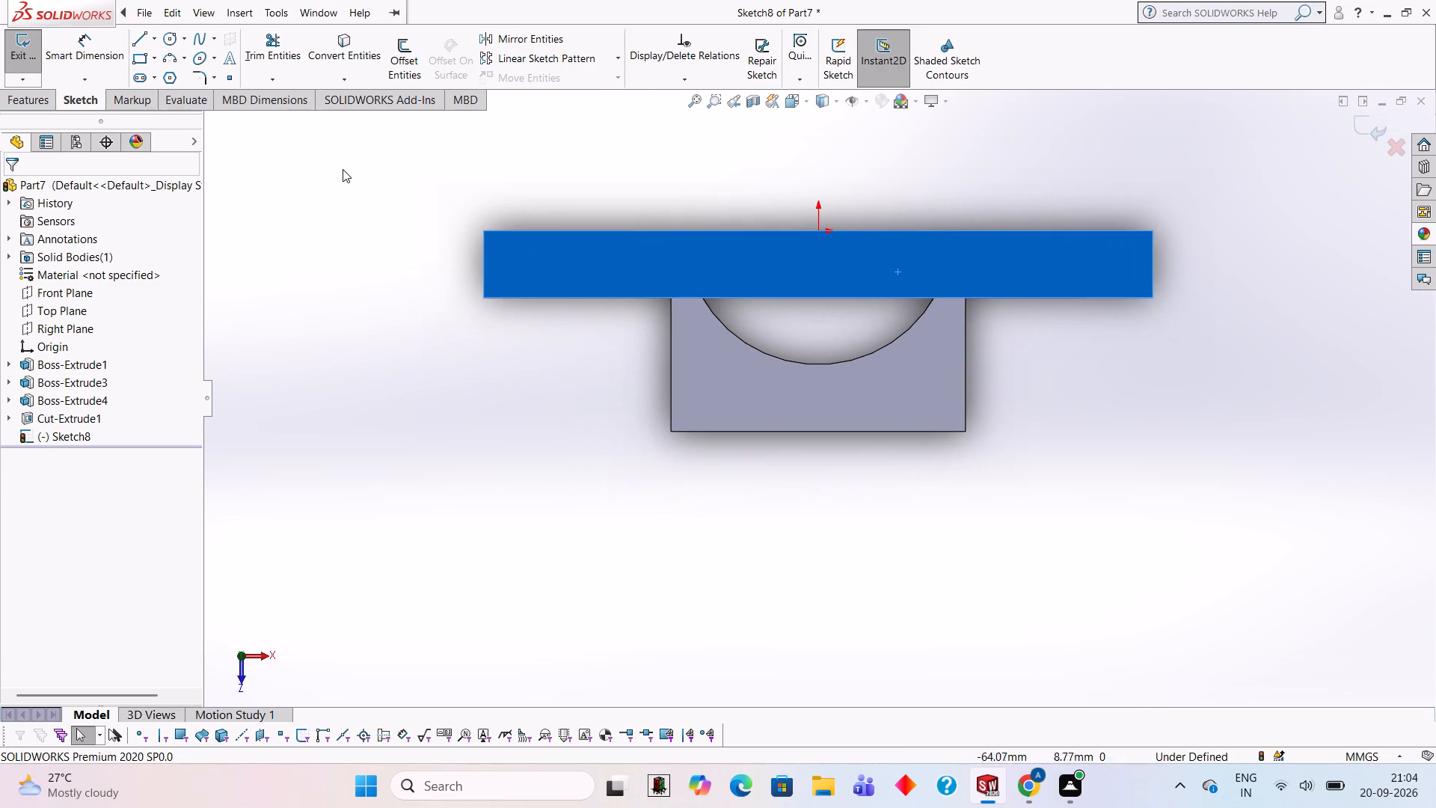
{"action": "left_click", "coordinate": [144, 45]}
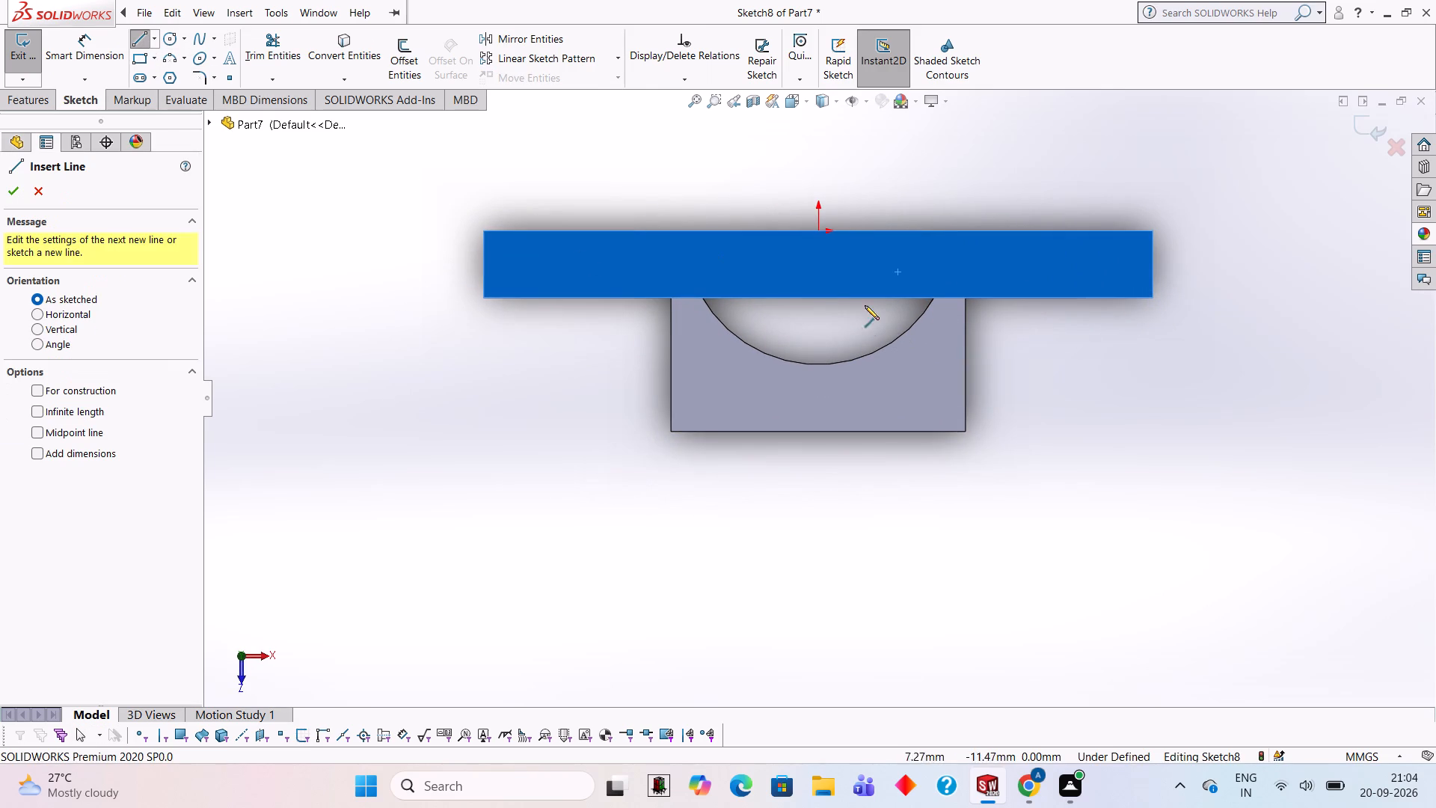
{"action": "left_click", "coordinate": [820, 296]}
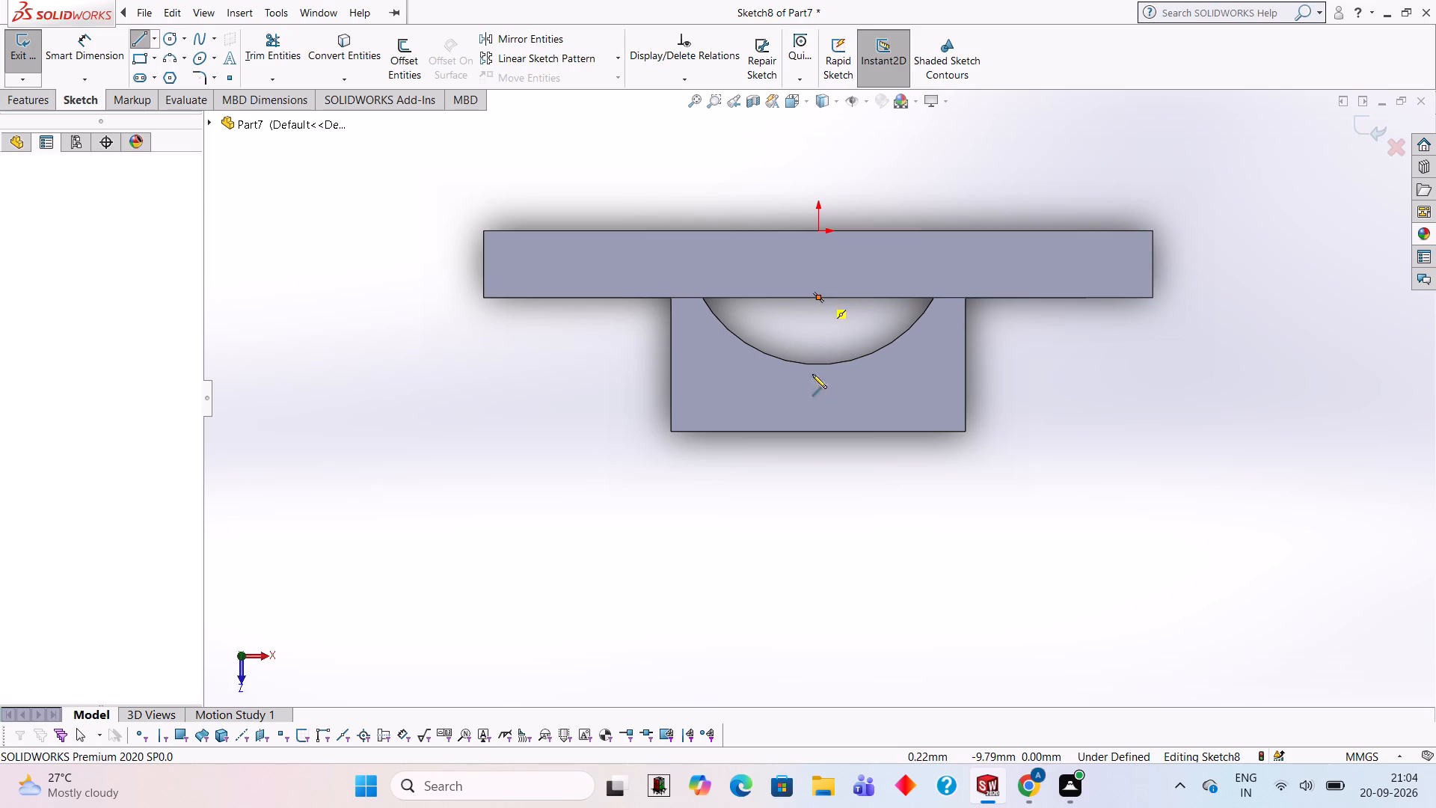
{"action": "type", "text": "40"}
{"action": "key", "text": "Return"}
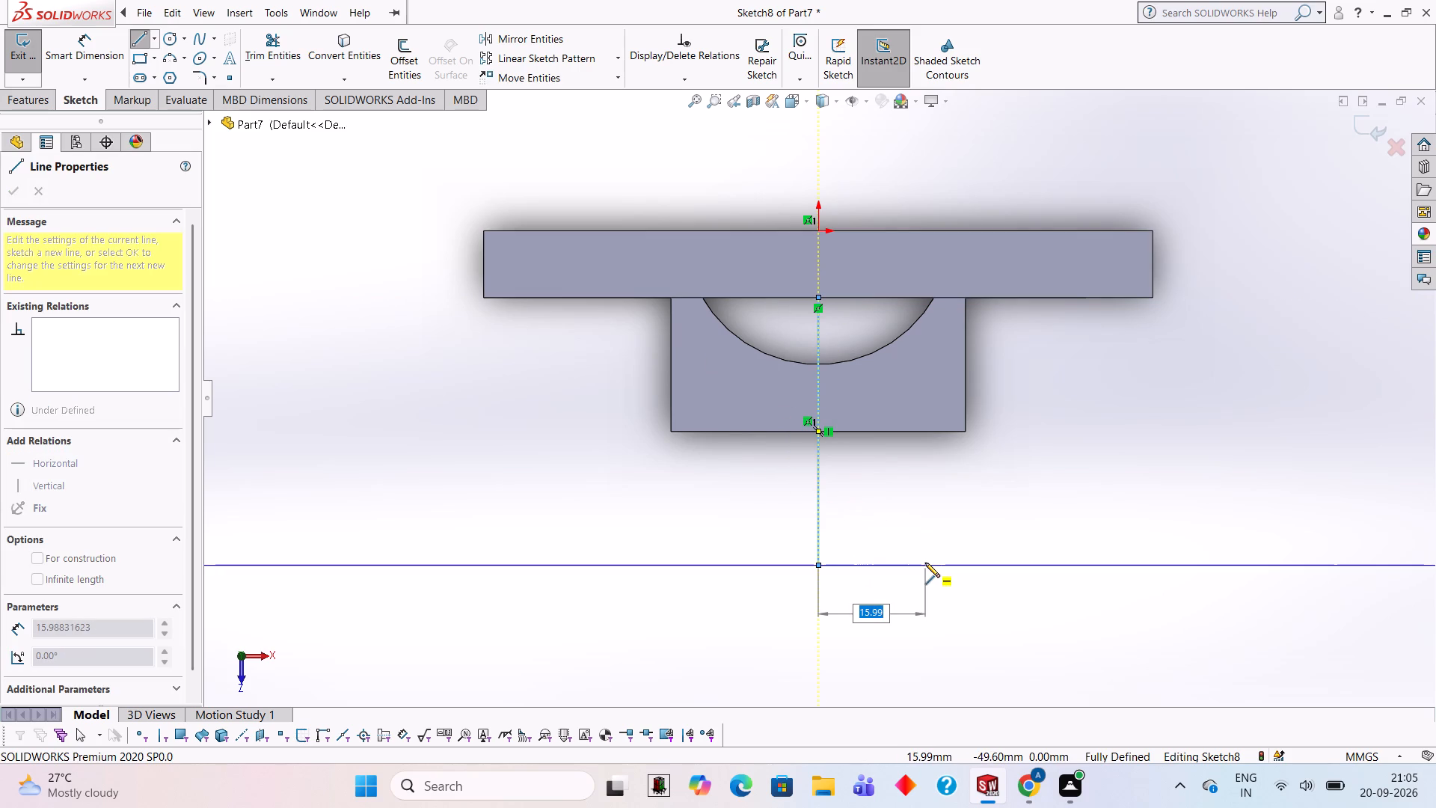
{"action": "type", "text": "28"}
{"action": "key", "text": "Return"}
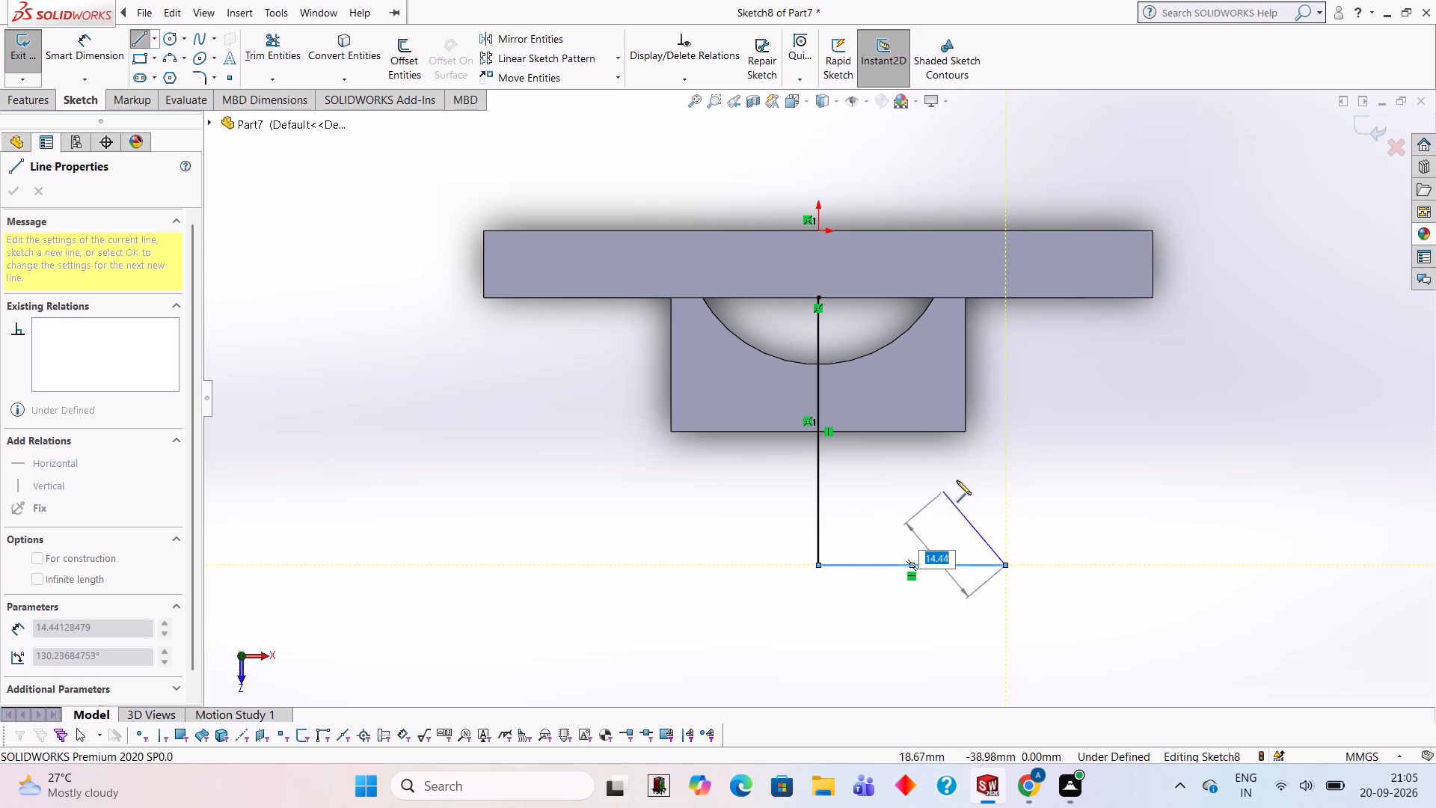
{"action": "key", "text": "Escape"}
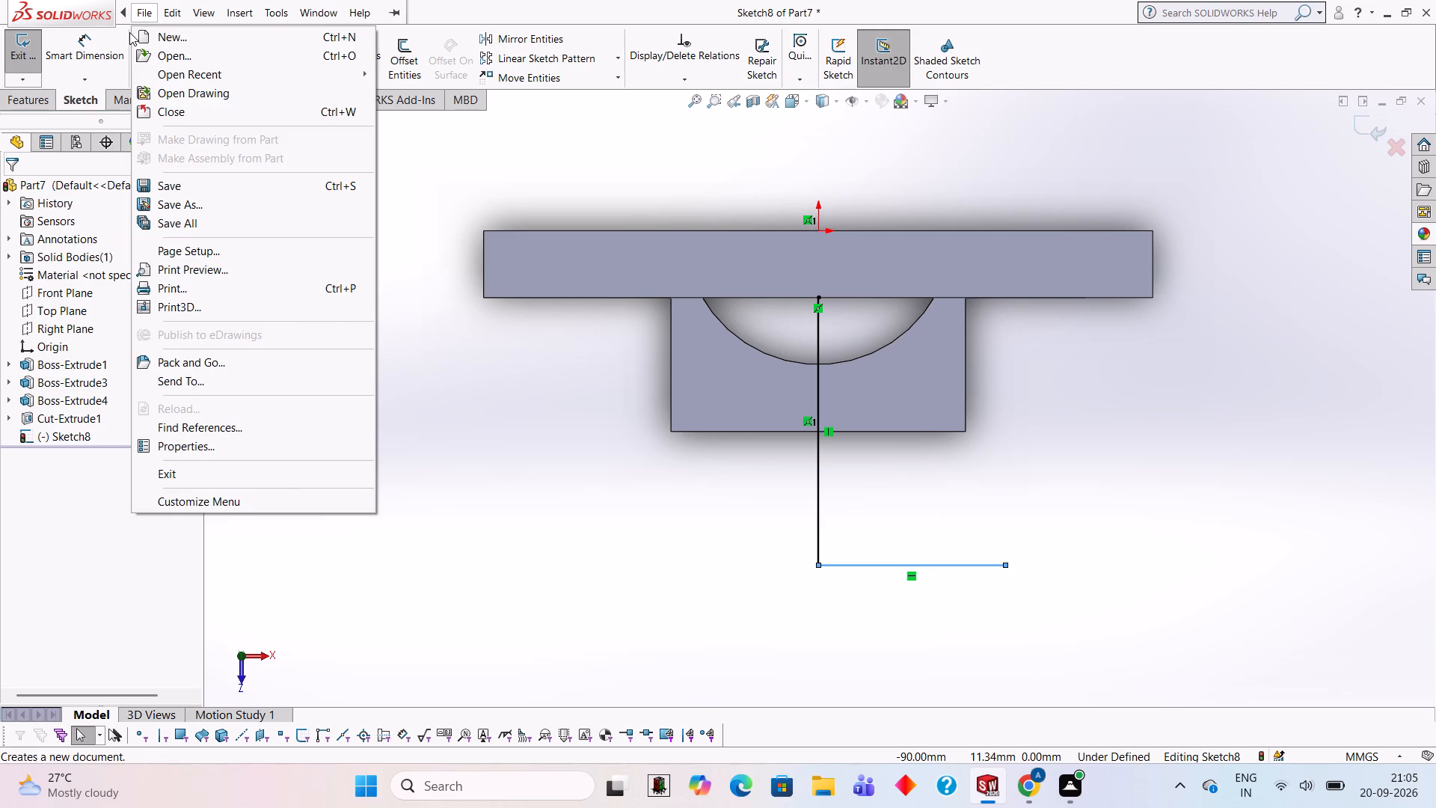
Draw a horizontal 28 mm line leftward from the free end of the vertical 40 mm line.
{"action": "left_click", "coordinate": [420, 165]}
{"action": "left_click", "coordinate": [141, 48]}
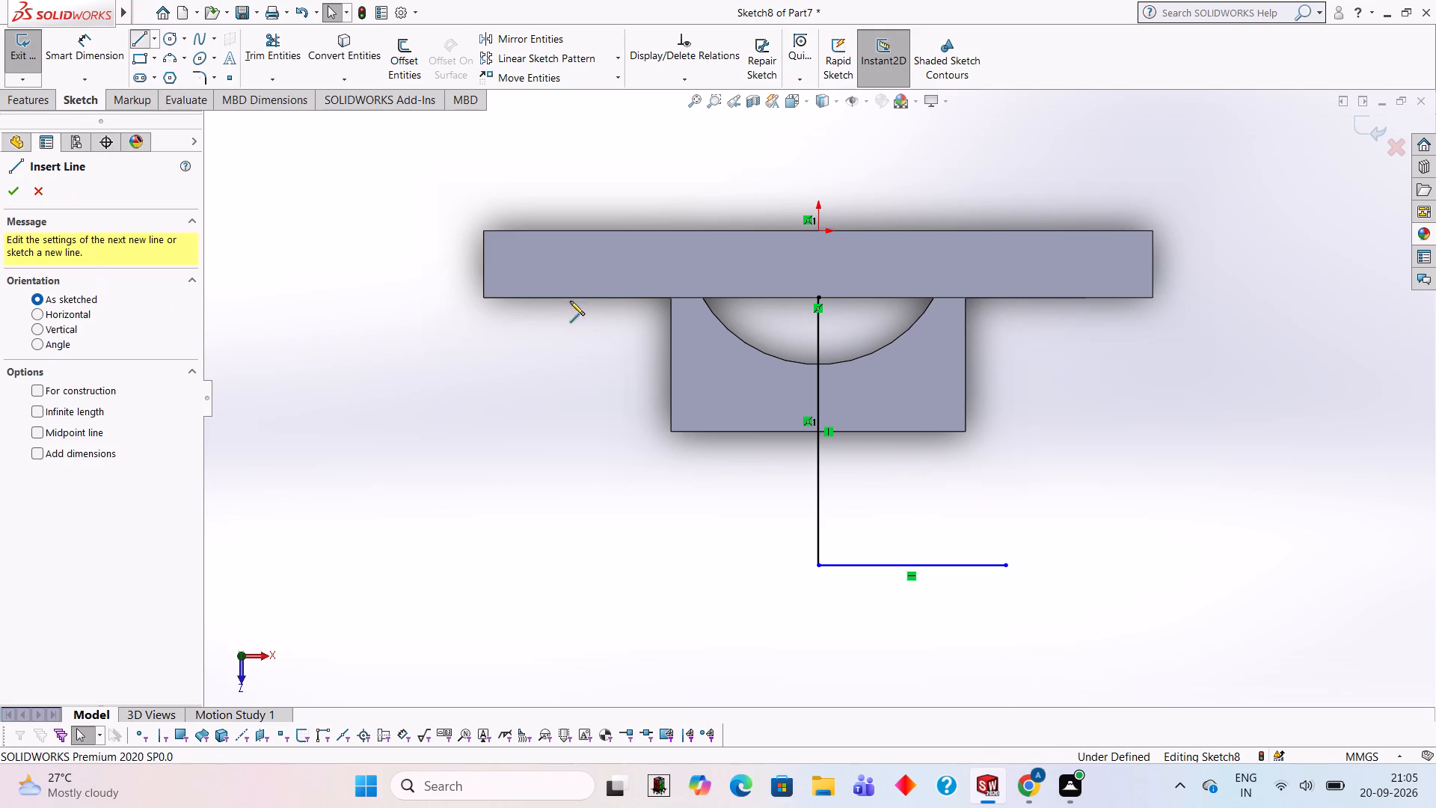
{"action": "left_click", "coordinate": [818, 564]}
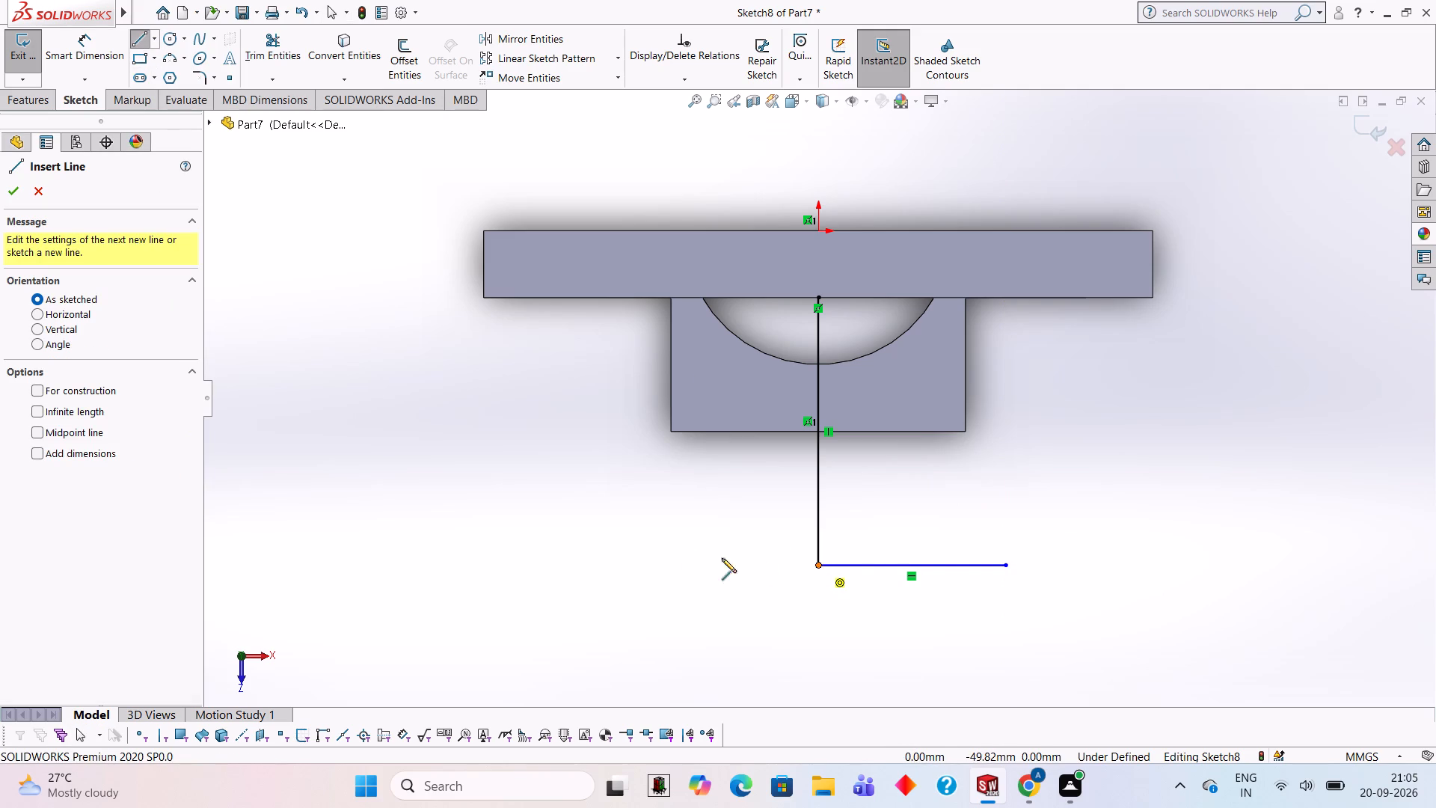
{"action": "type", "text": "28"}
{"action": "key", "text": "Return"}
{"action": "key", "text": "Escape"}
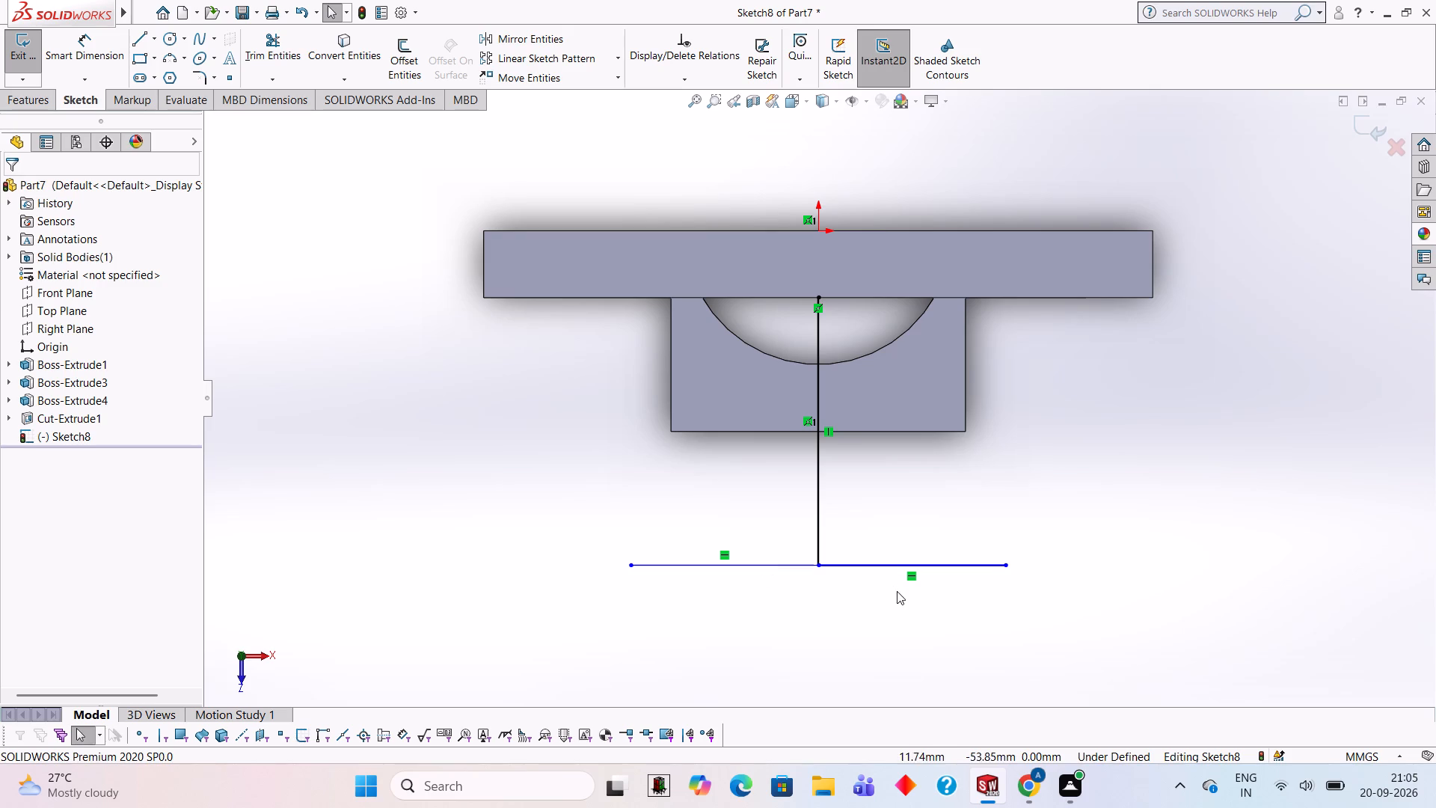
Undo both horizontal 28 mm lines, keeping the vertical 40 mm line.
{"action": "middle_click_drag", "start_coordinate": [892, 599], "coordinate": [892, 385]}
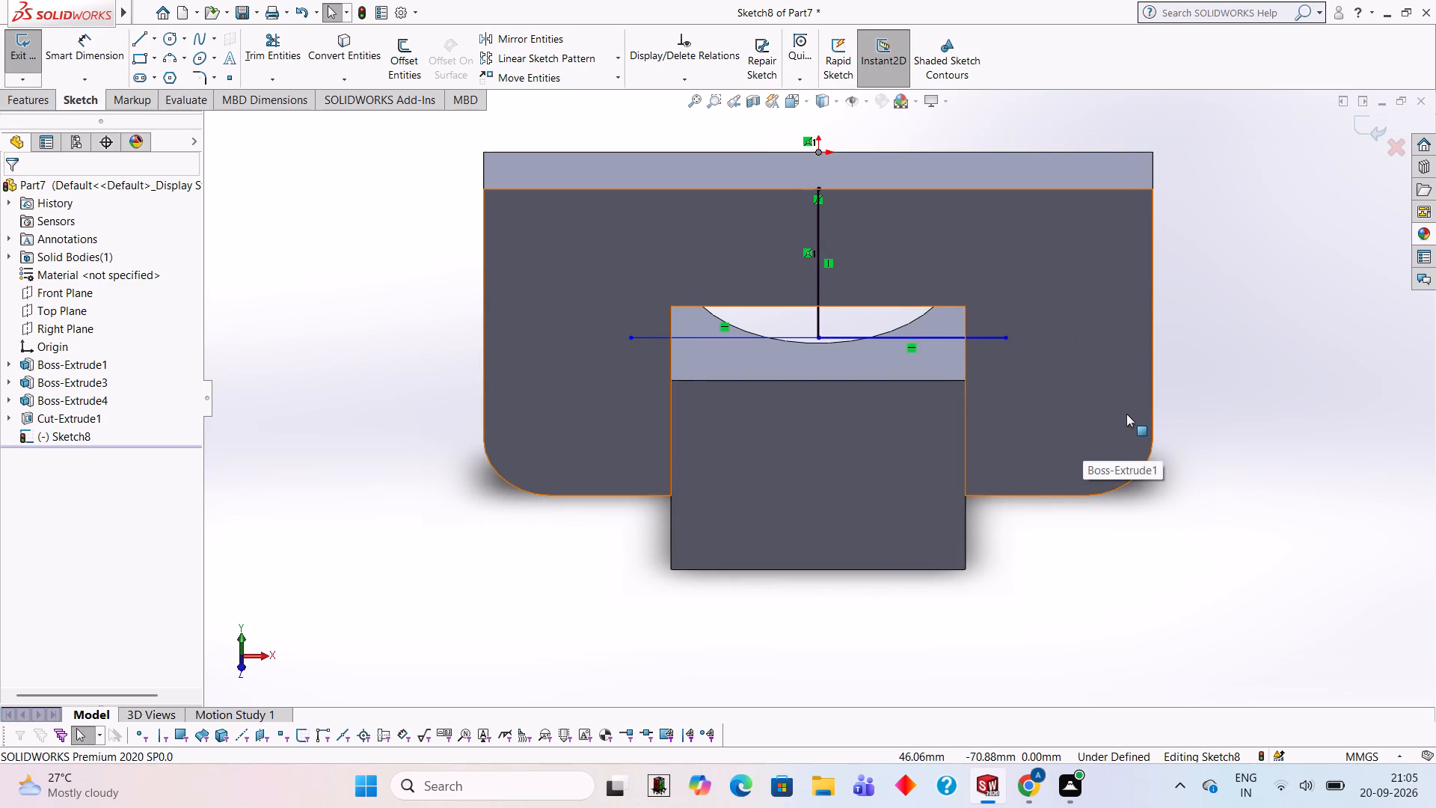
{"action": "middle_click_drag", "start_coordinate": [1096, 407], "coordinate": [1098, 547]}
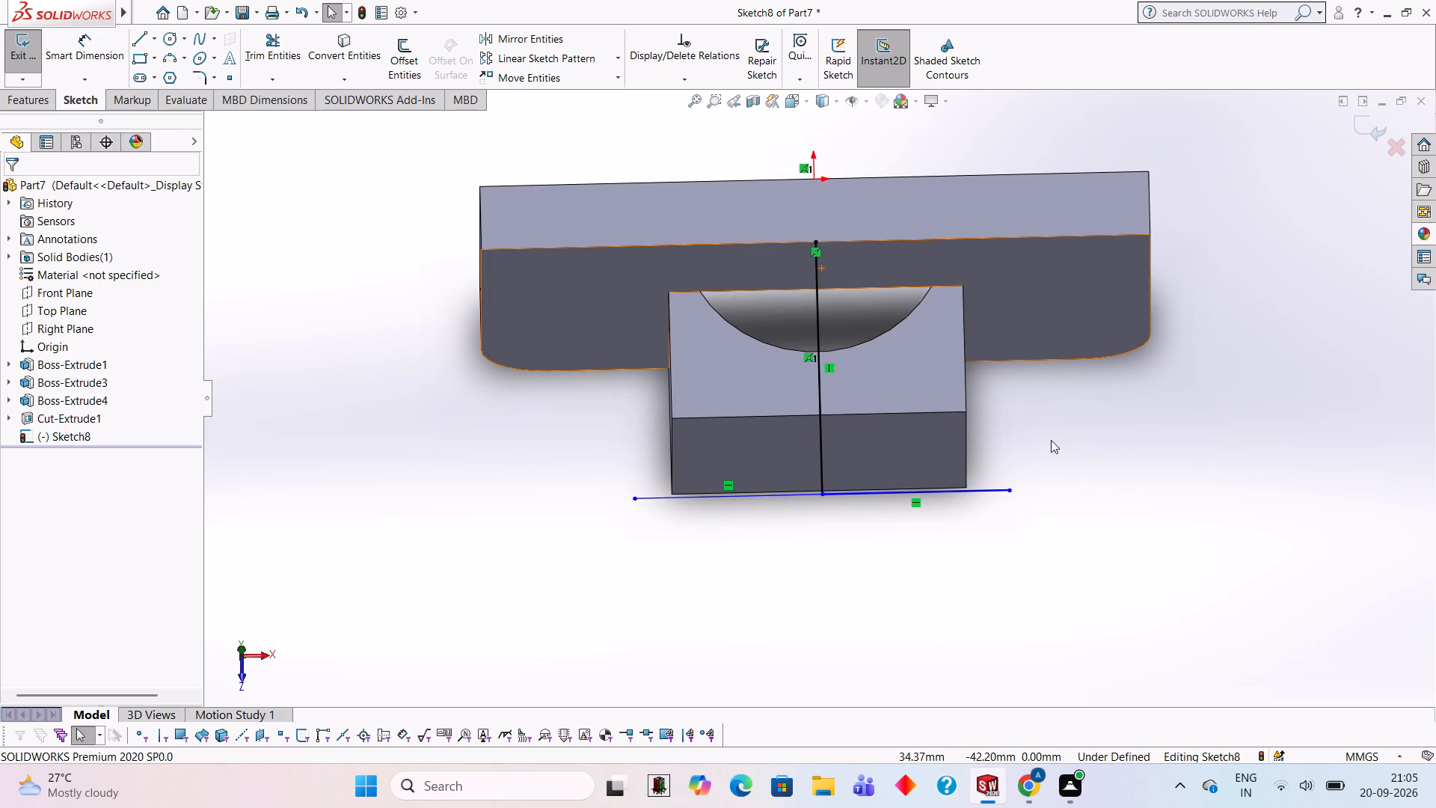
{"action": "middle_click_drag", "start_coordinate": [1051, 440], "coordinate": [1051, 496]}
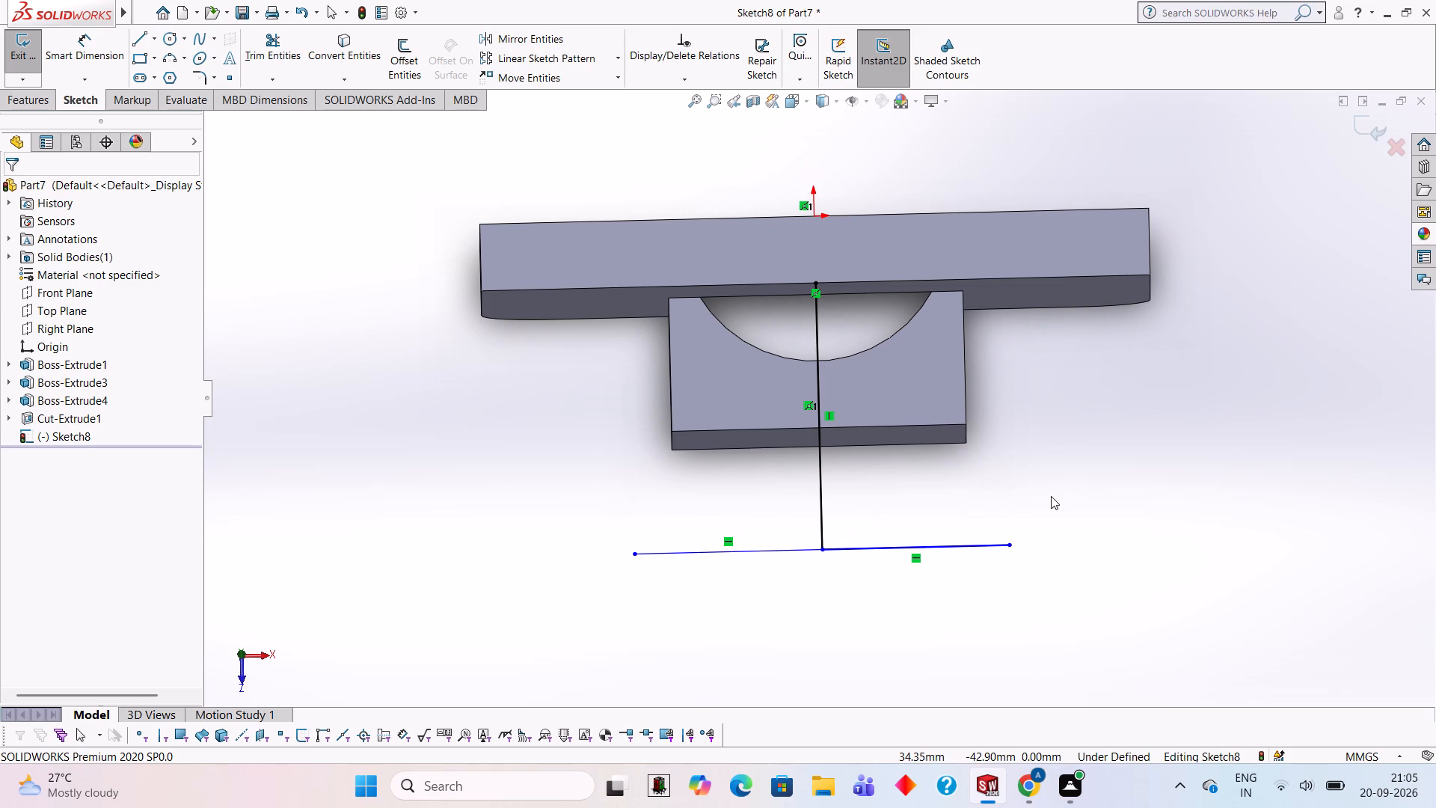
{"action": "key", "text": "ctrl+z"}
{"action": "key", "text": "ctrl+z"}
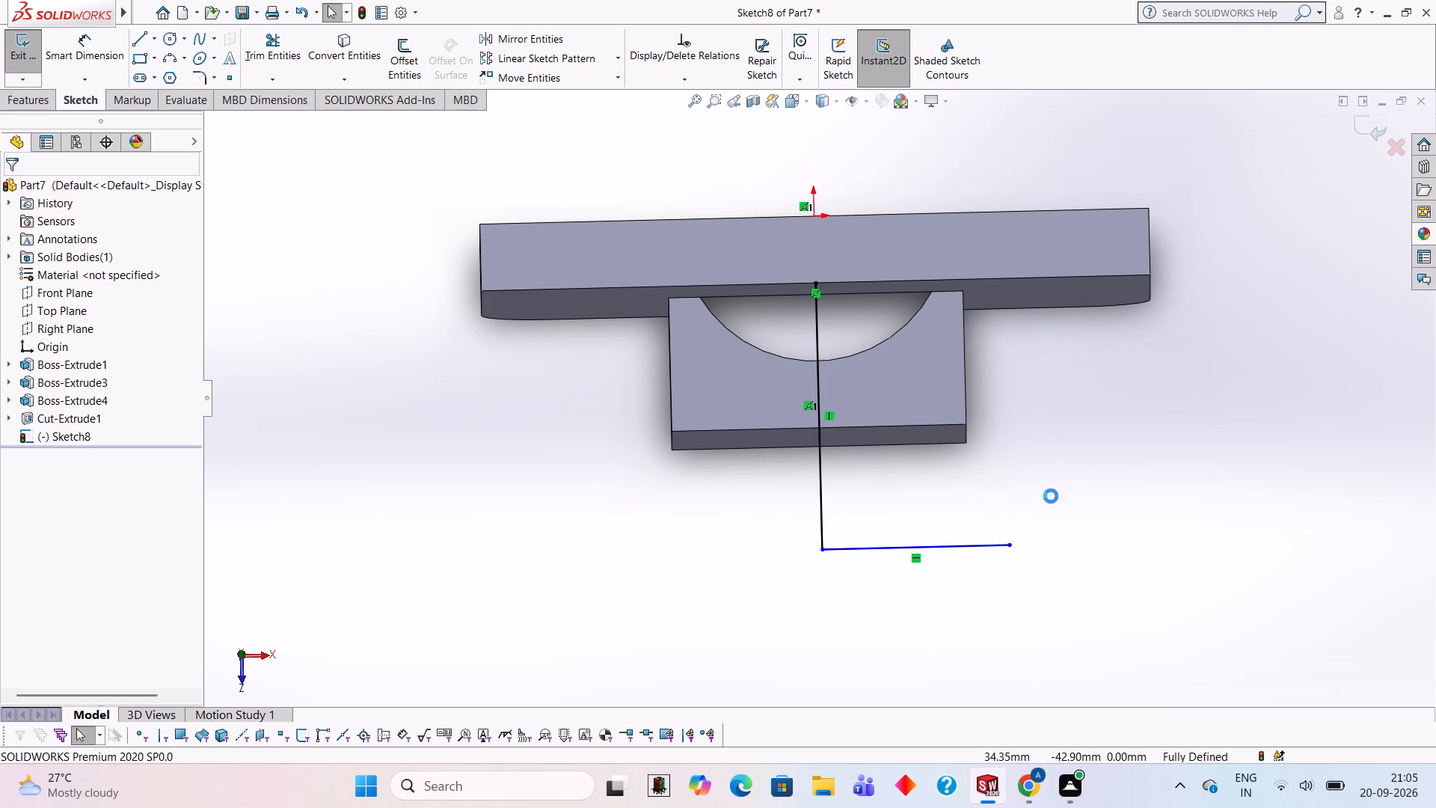
Sketch the profile's right half: 25 mm horizontally from the vertical line's free end, slanted to the plate's block-side corner, and back to the edge midpoint.
{"action": "middle_click_drag", "start_coordinate": [1051, 496], "coordinate": [1043, 636]}
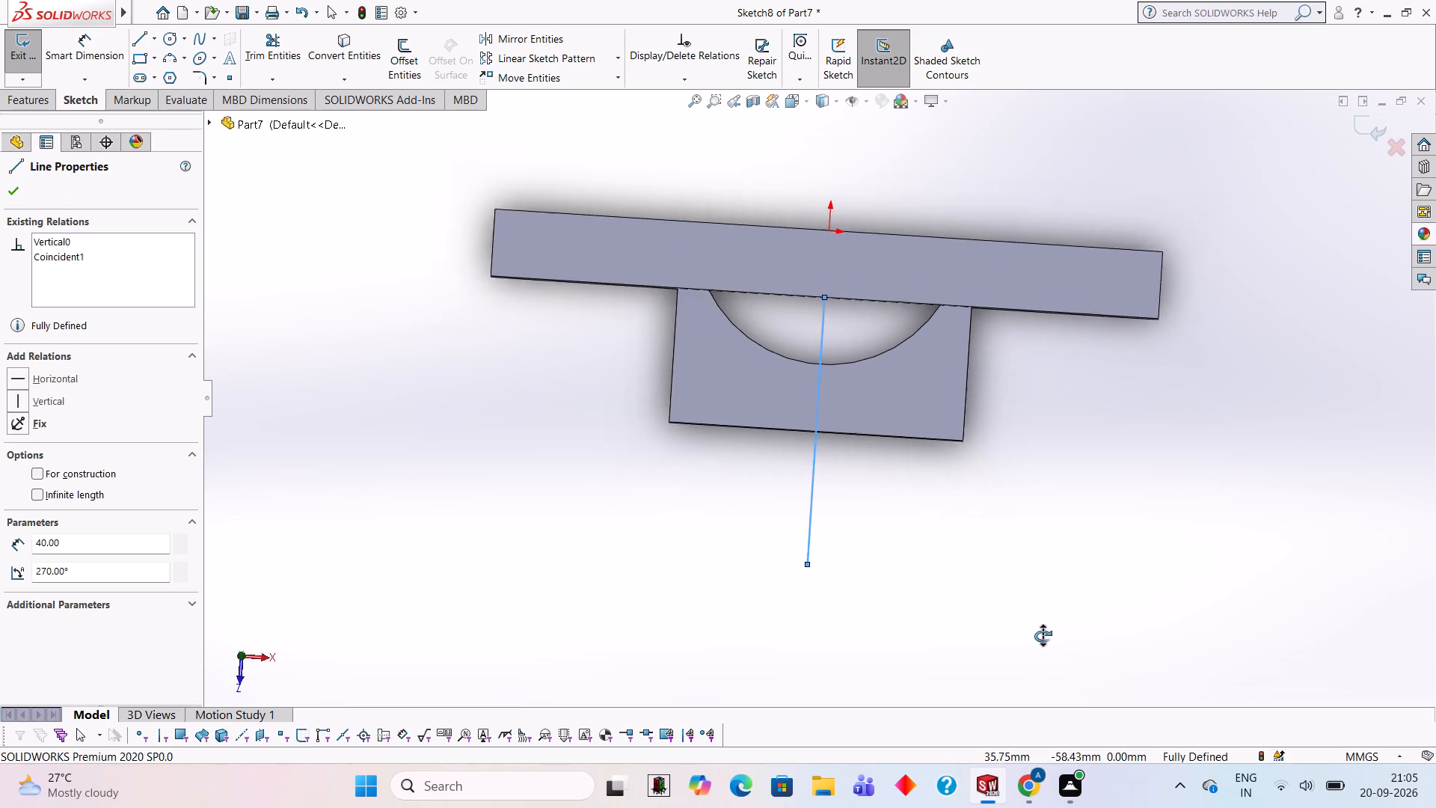
{"action": "middle_click_drag", "start_coordinate": [1043, 636], "coordinate": [1052, 637]}
{"action": "left_click", "coordinate": [138, 43]}
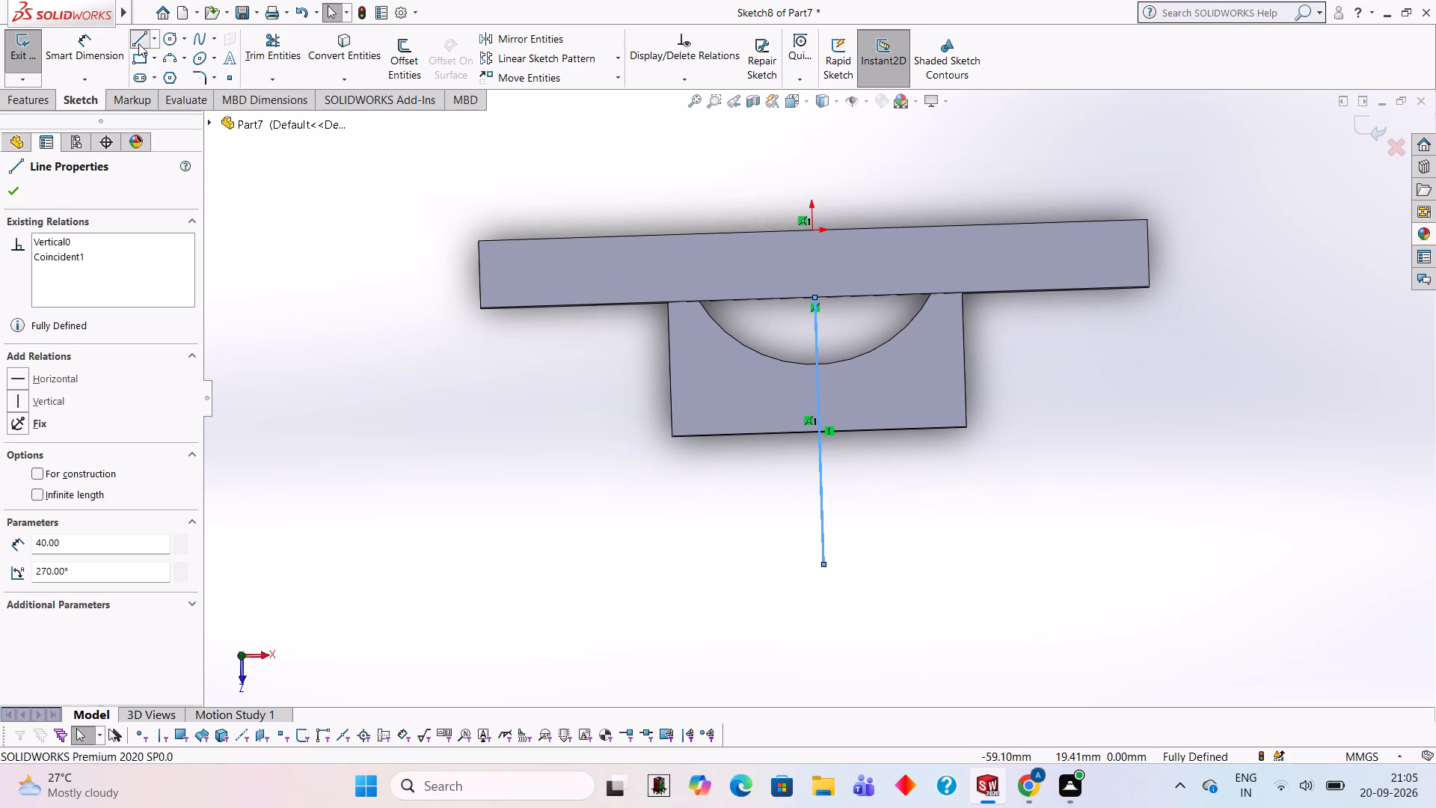
{"action": "left_click", "coordinate": [824, 563]}
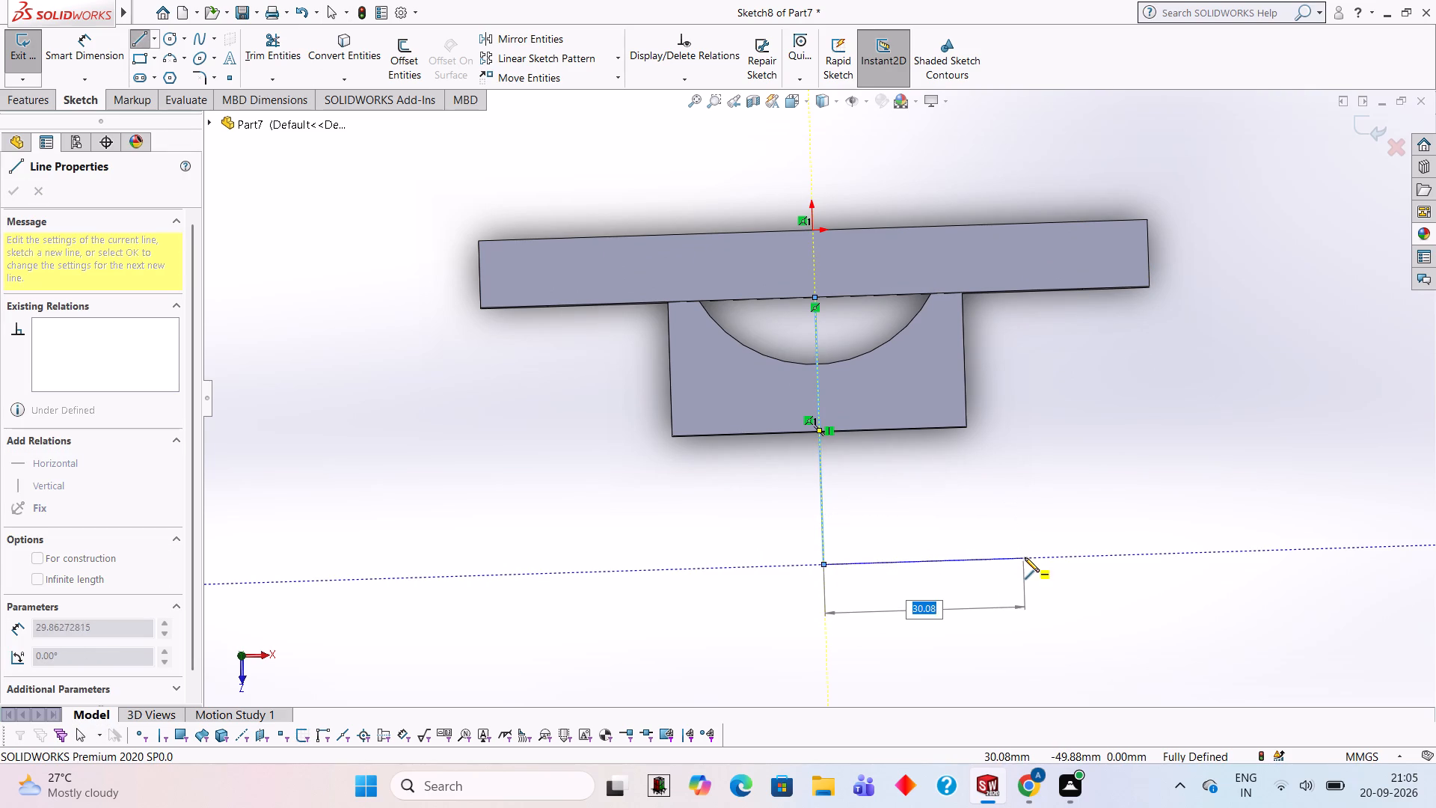
{"action": "type", "text": "25"}
{"action": "key", "text": "Return"}
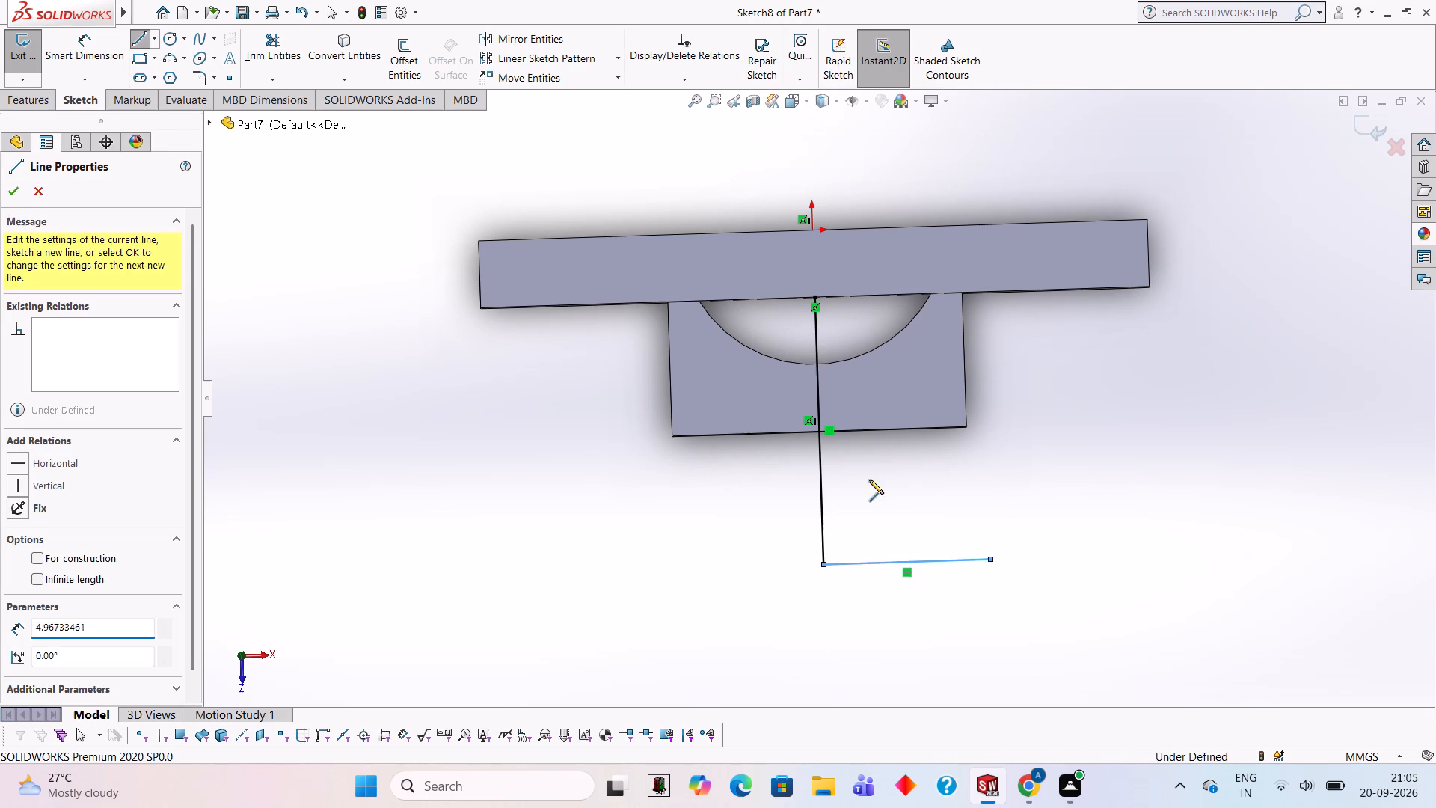
{"action": "left_click", "coordinate": [1147, 284]}
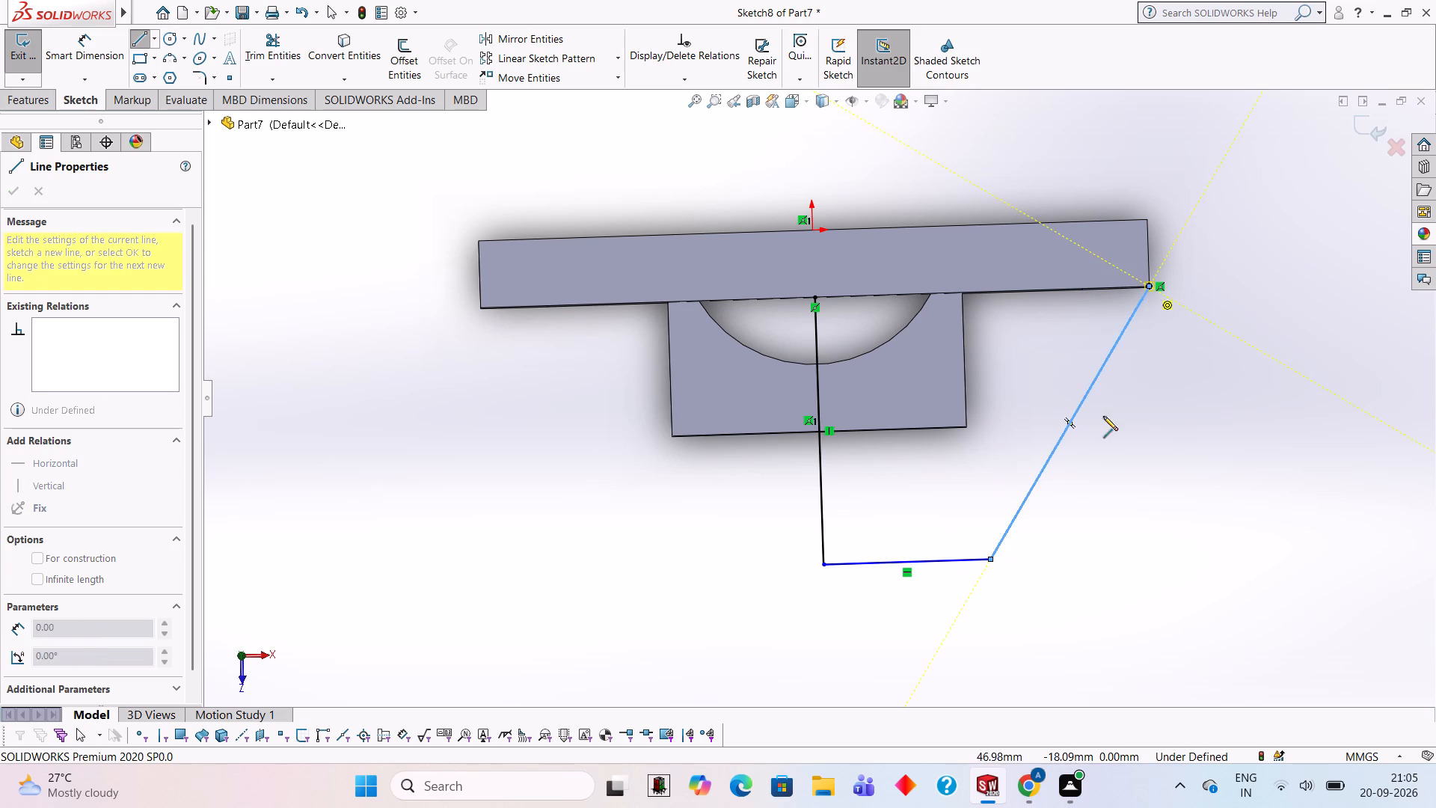
{"action": "left_click", "coordinate": [813, 296]}
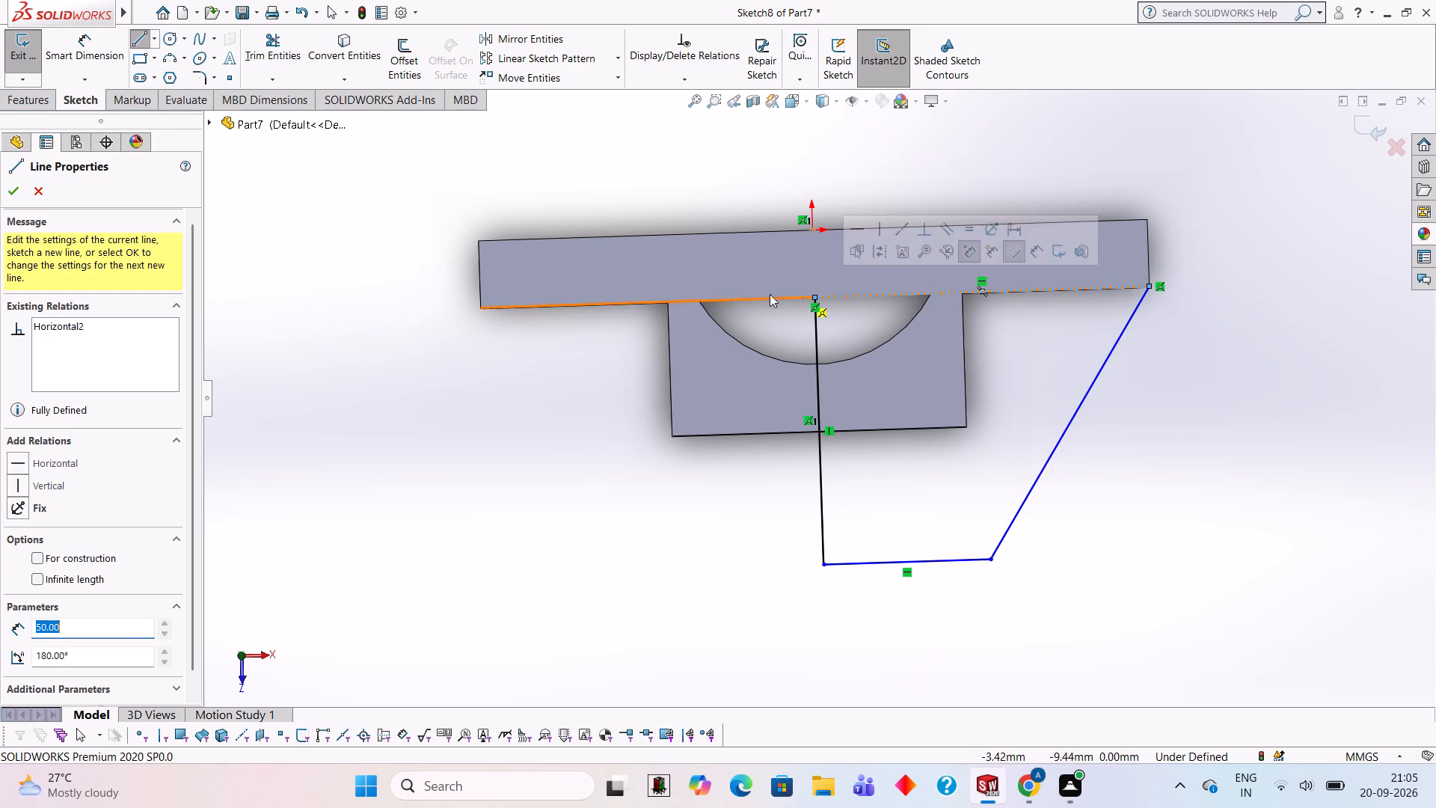
{"action": "left_click", "coordinate": [482, 307]}
{"action": "key", "text": "Escape"}
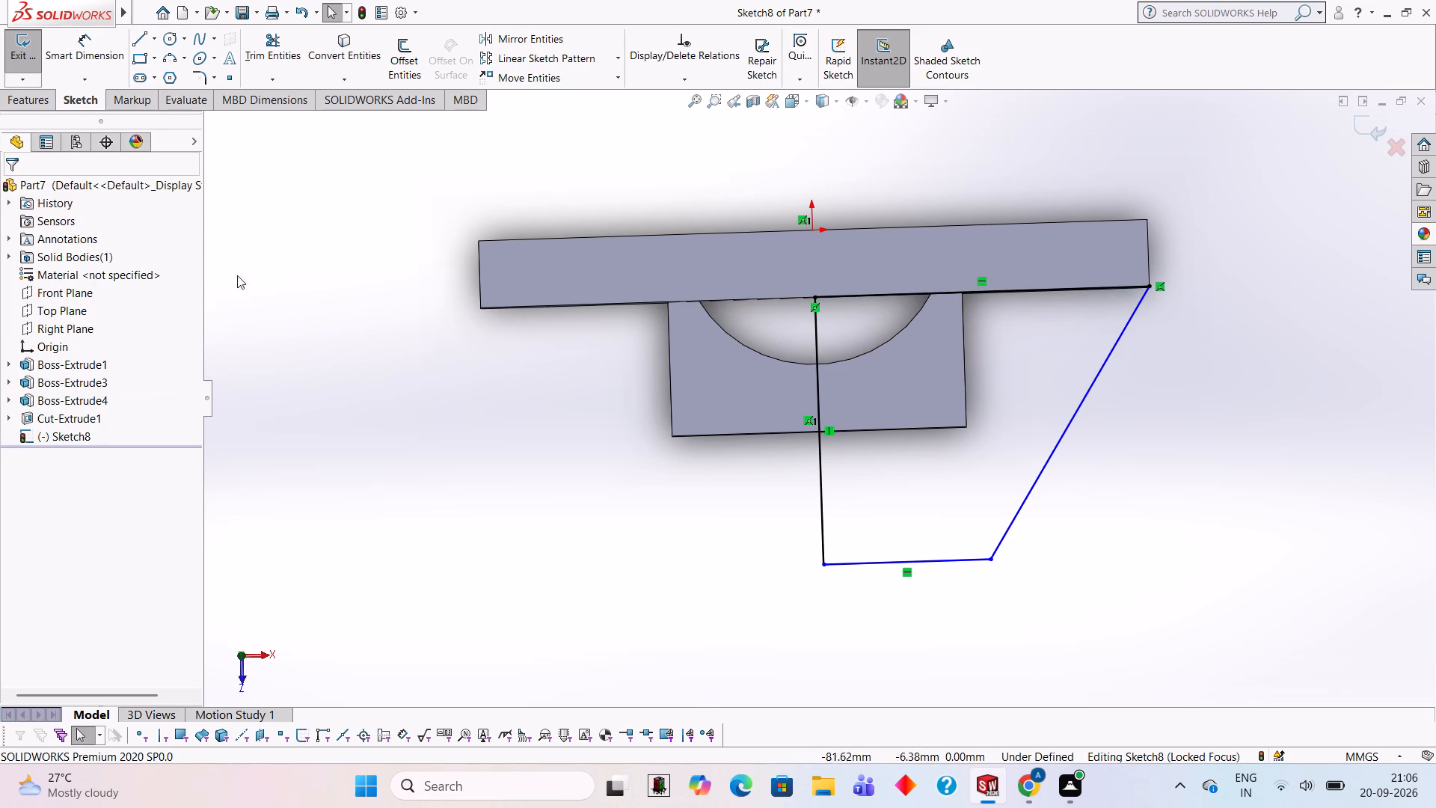
Sketch the left half with a horizontal 25 mm line from the vertical line's free end and a slanted line to the plate's left block-side corner.
{"action": "left_click", "coordinate": [133, 38]}
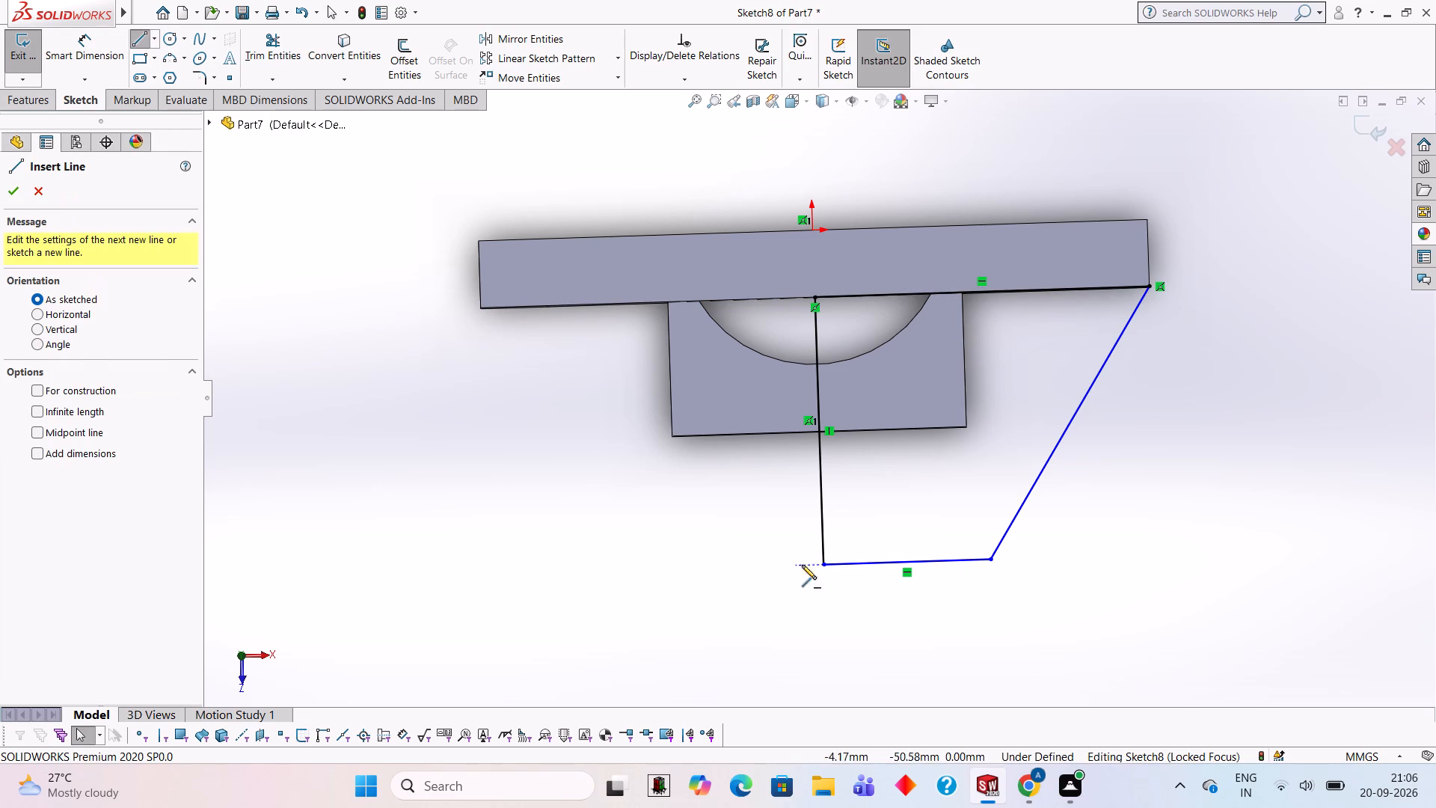
{"action": "left_click", "coordinate": [823, 563]}
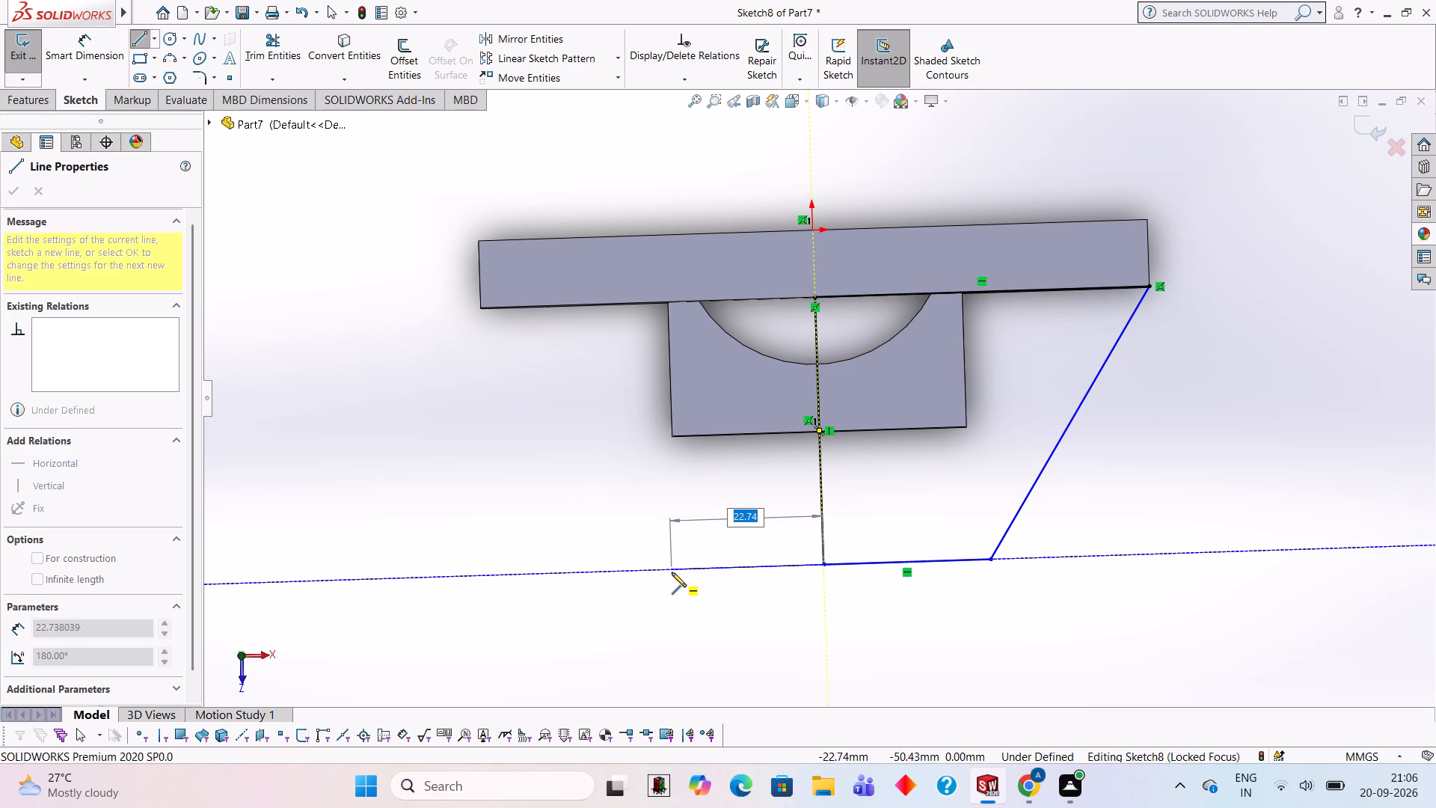
{"action": "type", "text": "25"}
{"action": "key", "text": "Return"}
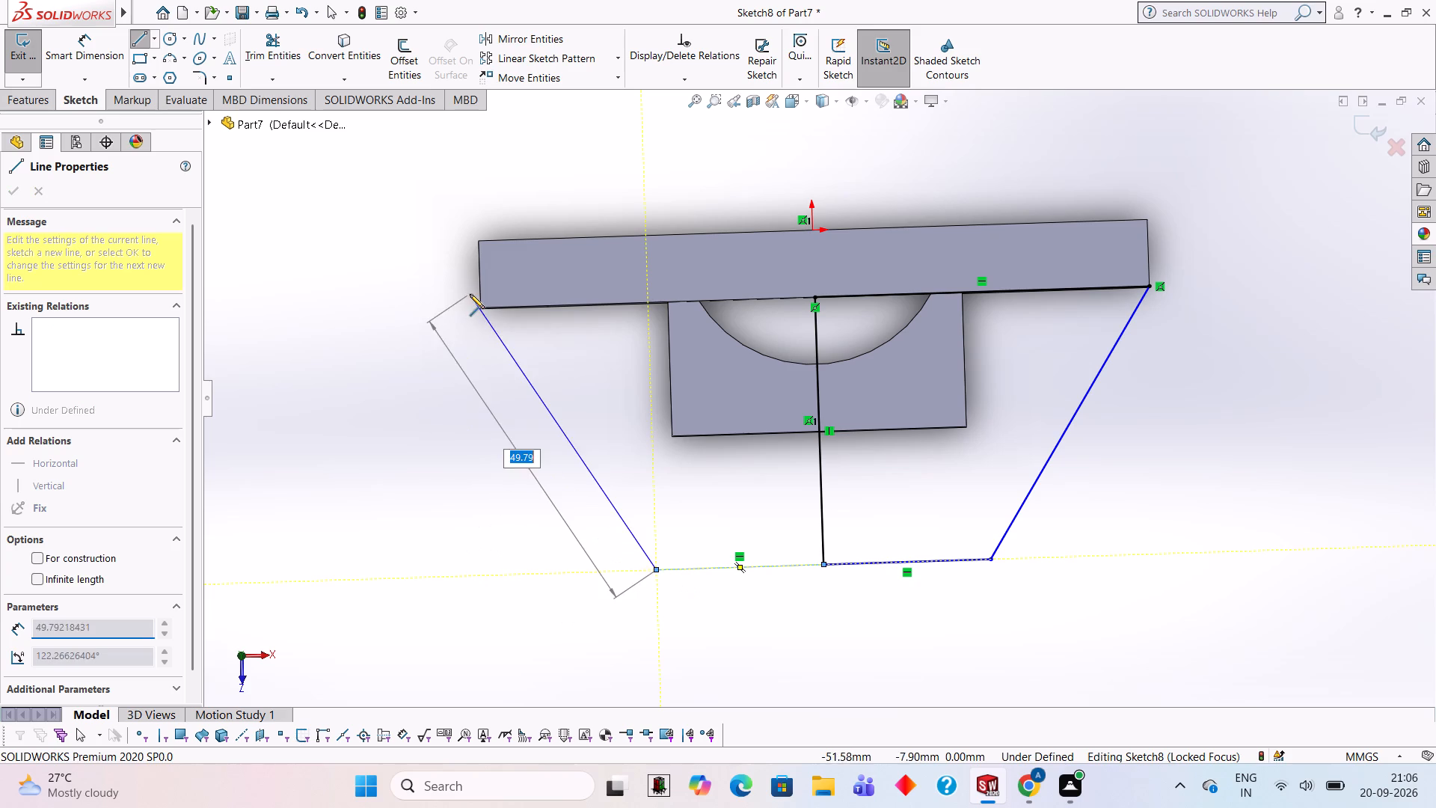
{"action": "left_click", "coordinate": [478, 306]}
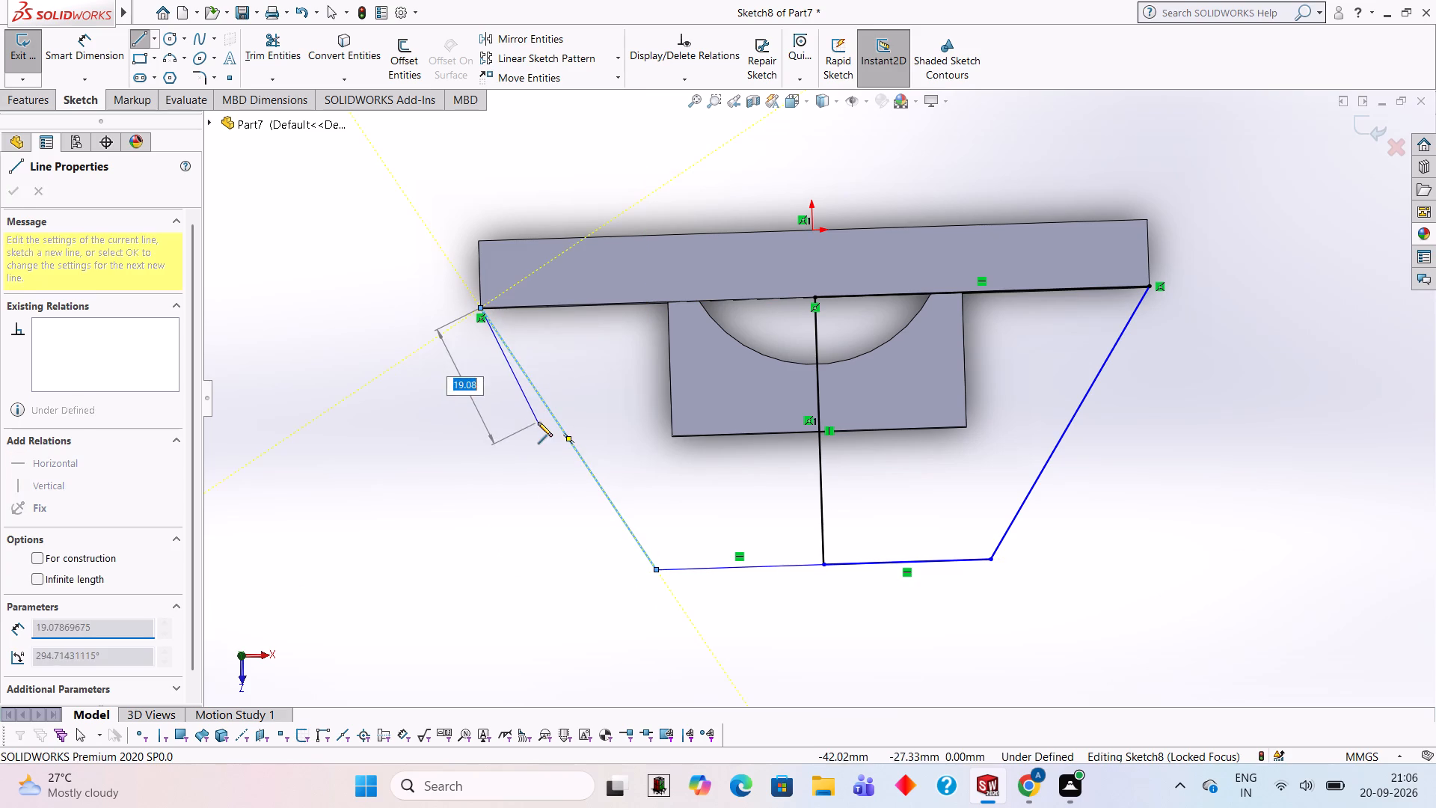
{"action": "key", "text": "Escape"}
Delete the vertical 40 mm line in the middle of the profile.
{"action": "left_click", "coordinate": [816, 382]}
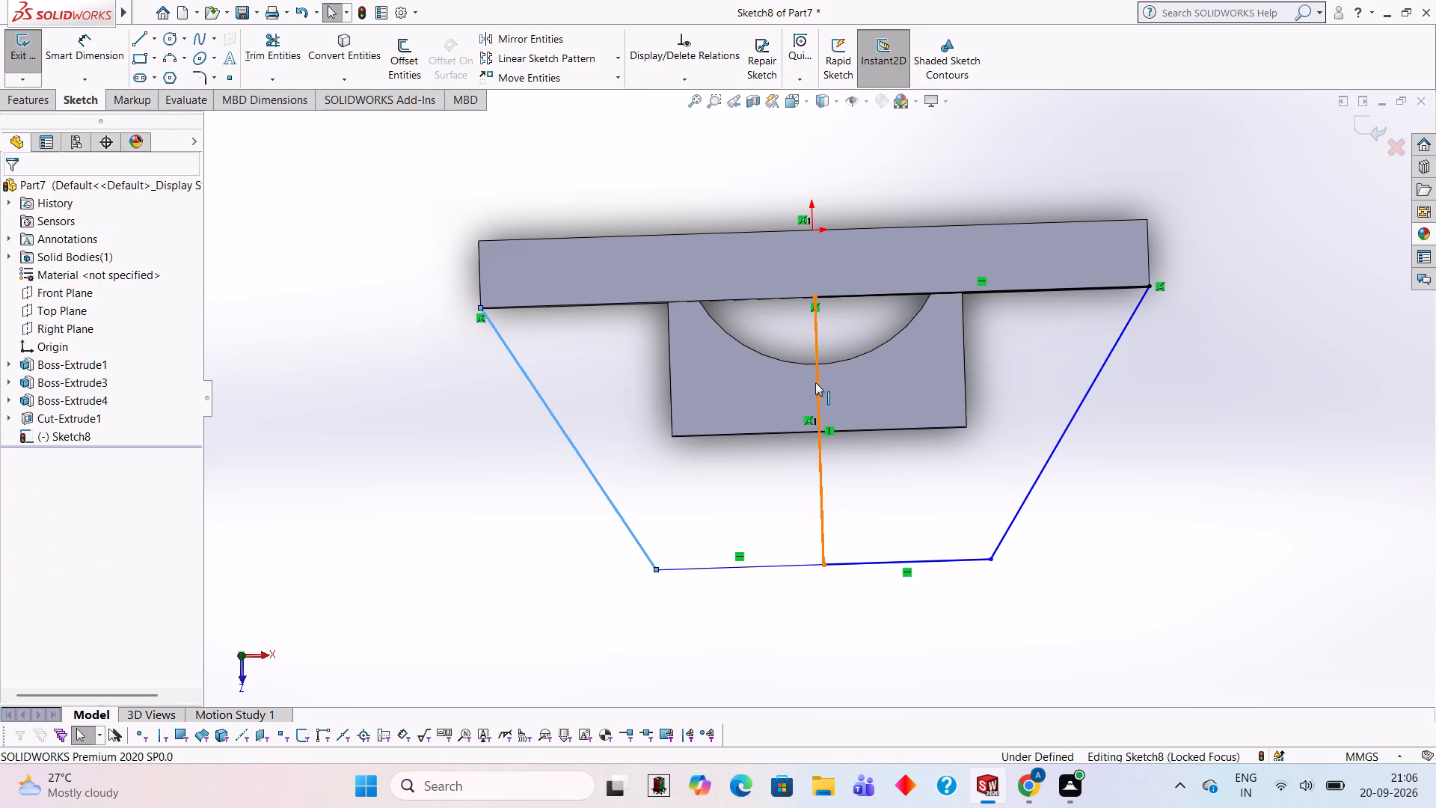
{"action": "key", "text": "Delete"}
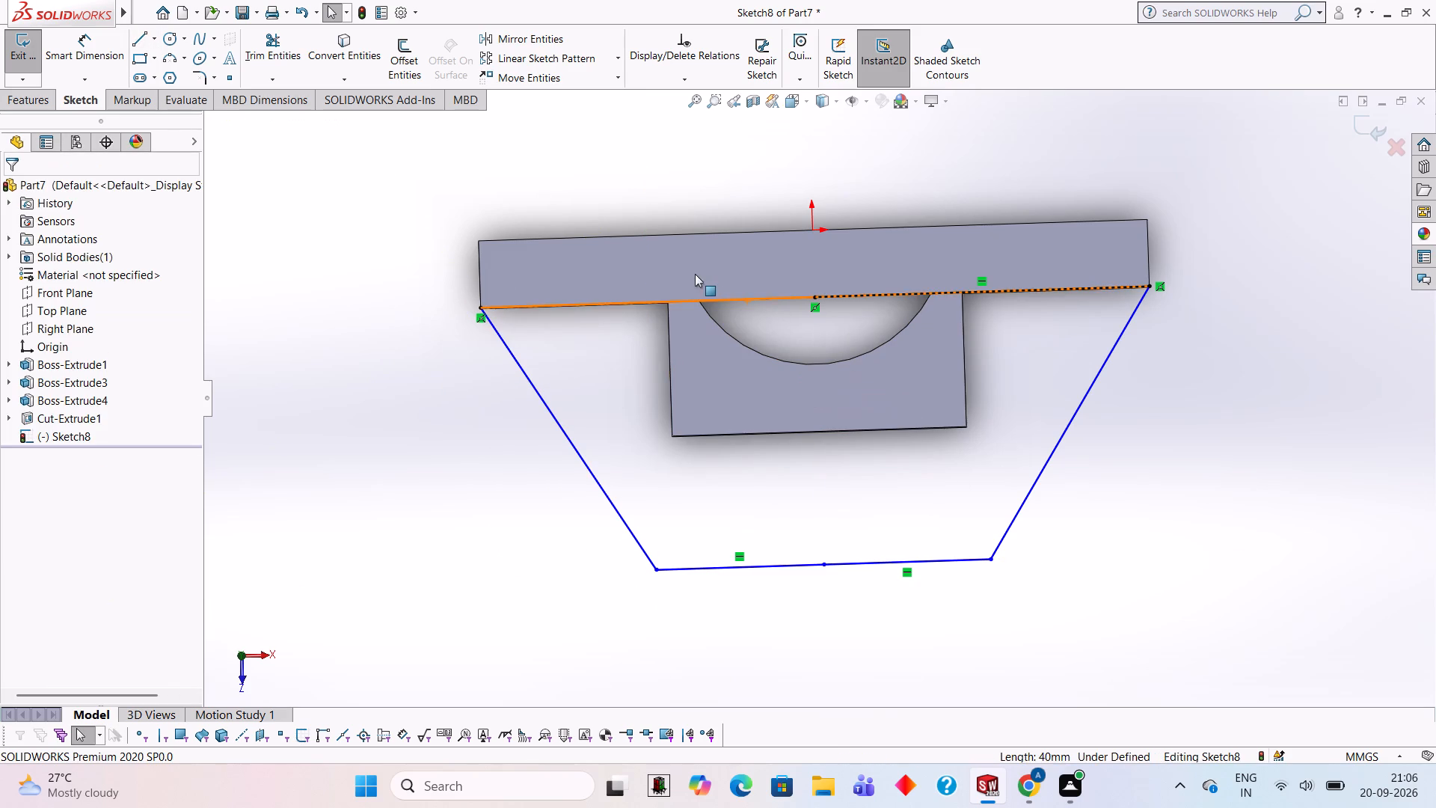
{"action": "left_click", "coordinate": [1160, 425]}
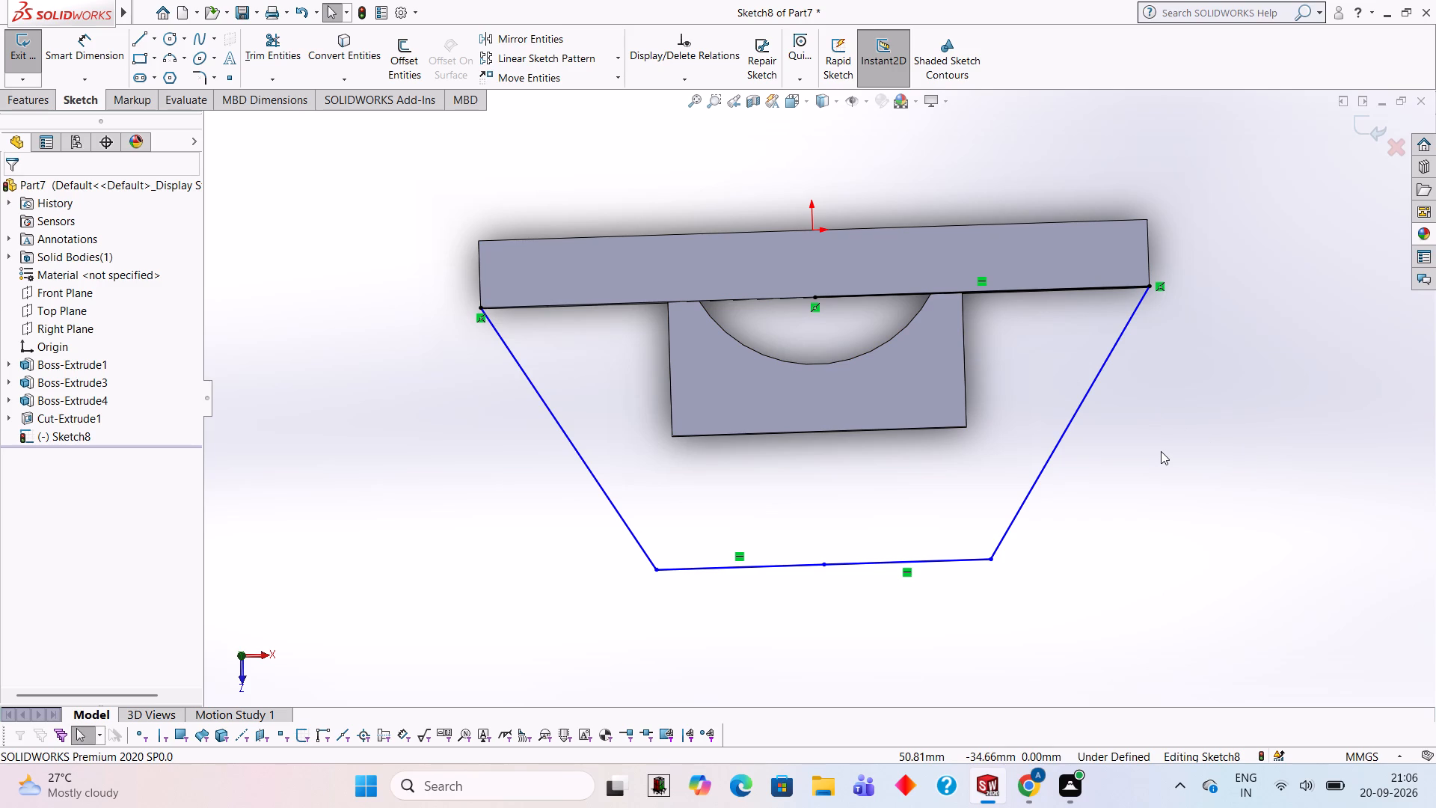
Replace the half-length line on the plate's block-side edge with one 100 mm line joining the slanted lines' corner endpoints, closing the trapezoid.
{"action": "middle_click_drag", "start_coordinate": [1173, 568], "coordinate": [1153, 501]}
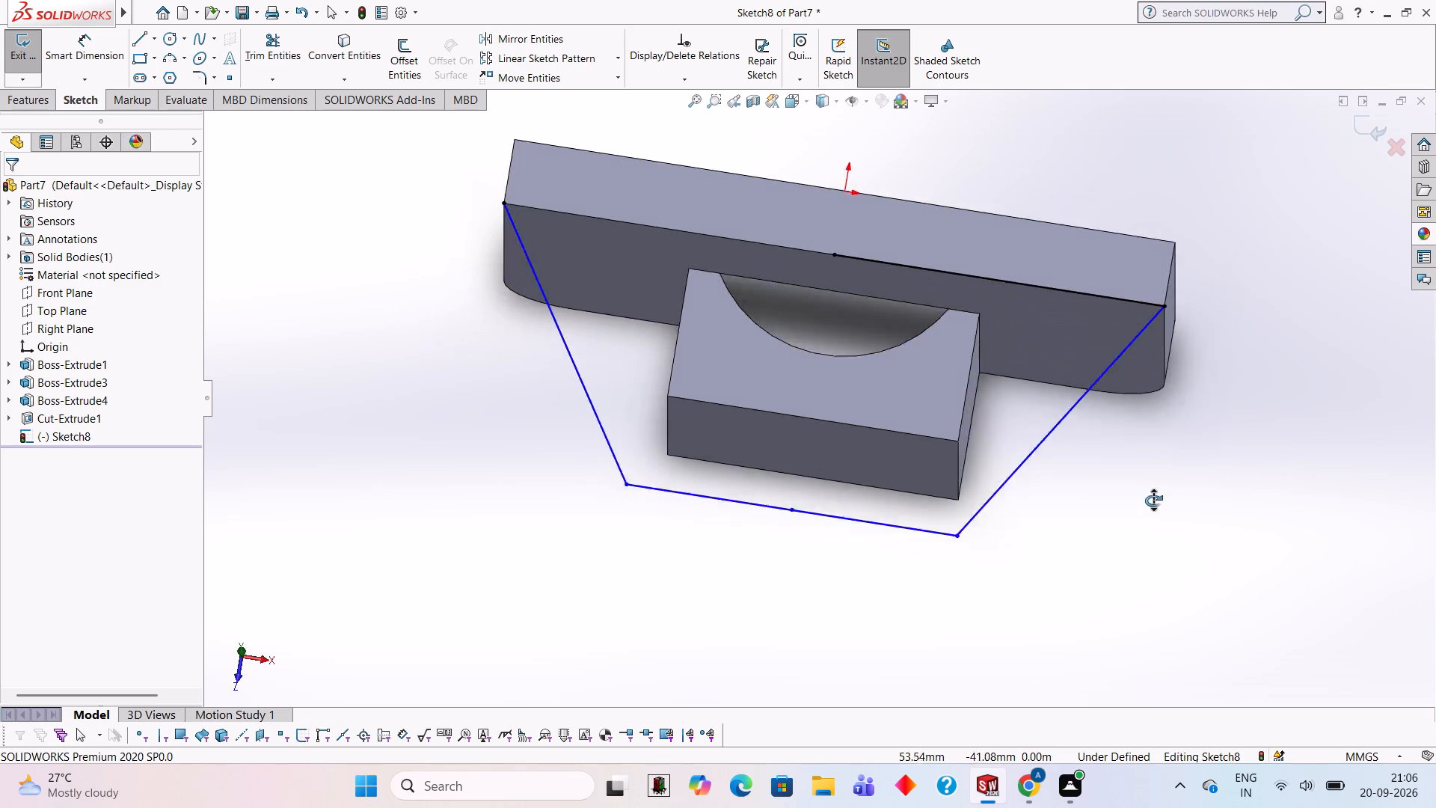
{"action": "middle_click_drag", "start_coordinate": [1153, 501], "coordinate": [1167, 441]}
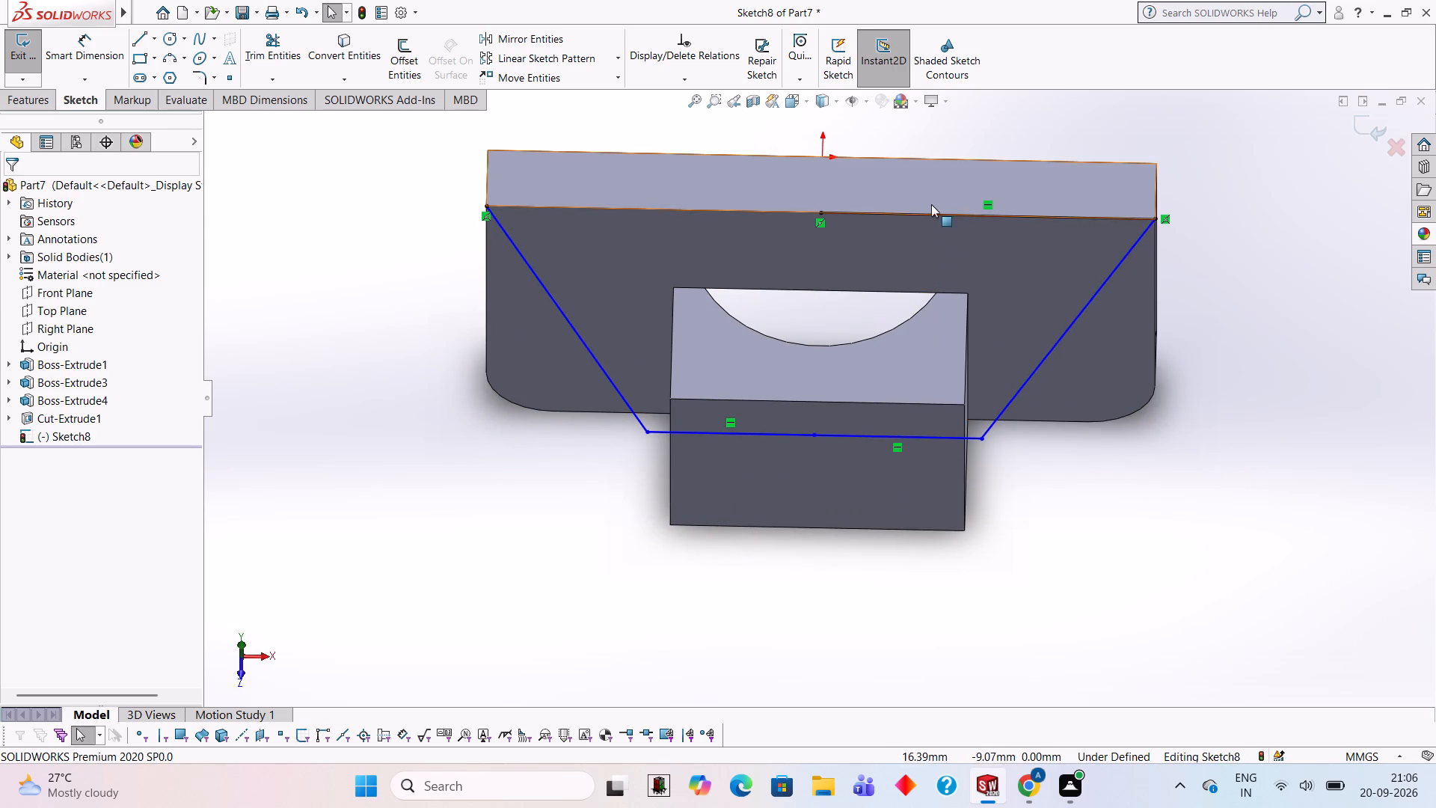
{"action": "left_click", "coordinate": [939, 212]}
{"action": "key", "text": "Delete"}
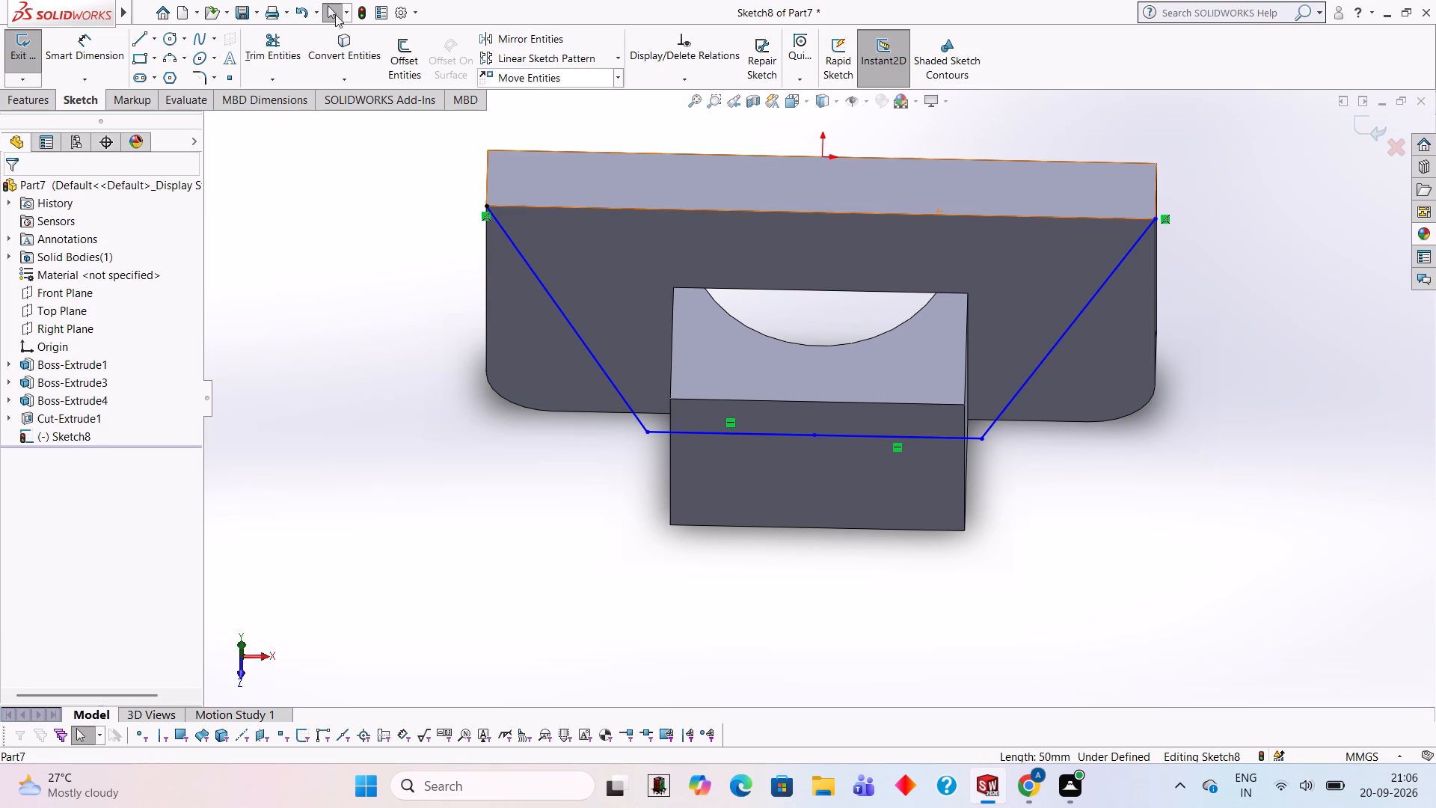
{"action": "left_click", "coordinate": [137, 46]}
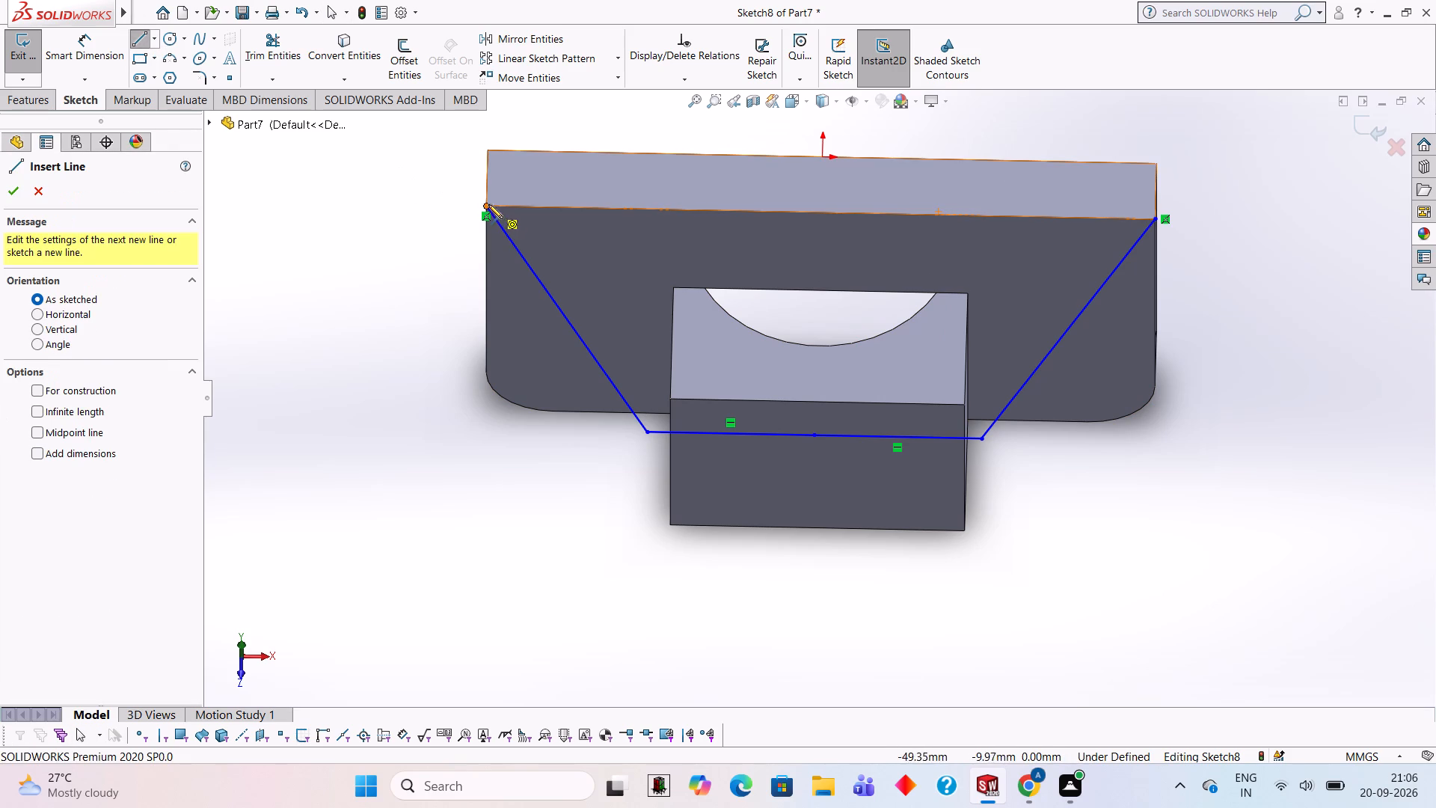
{"action": "left_click", "coordinate": [487, 206]}
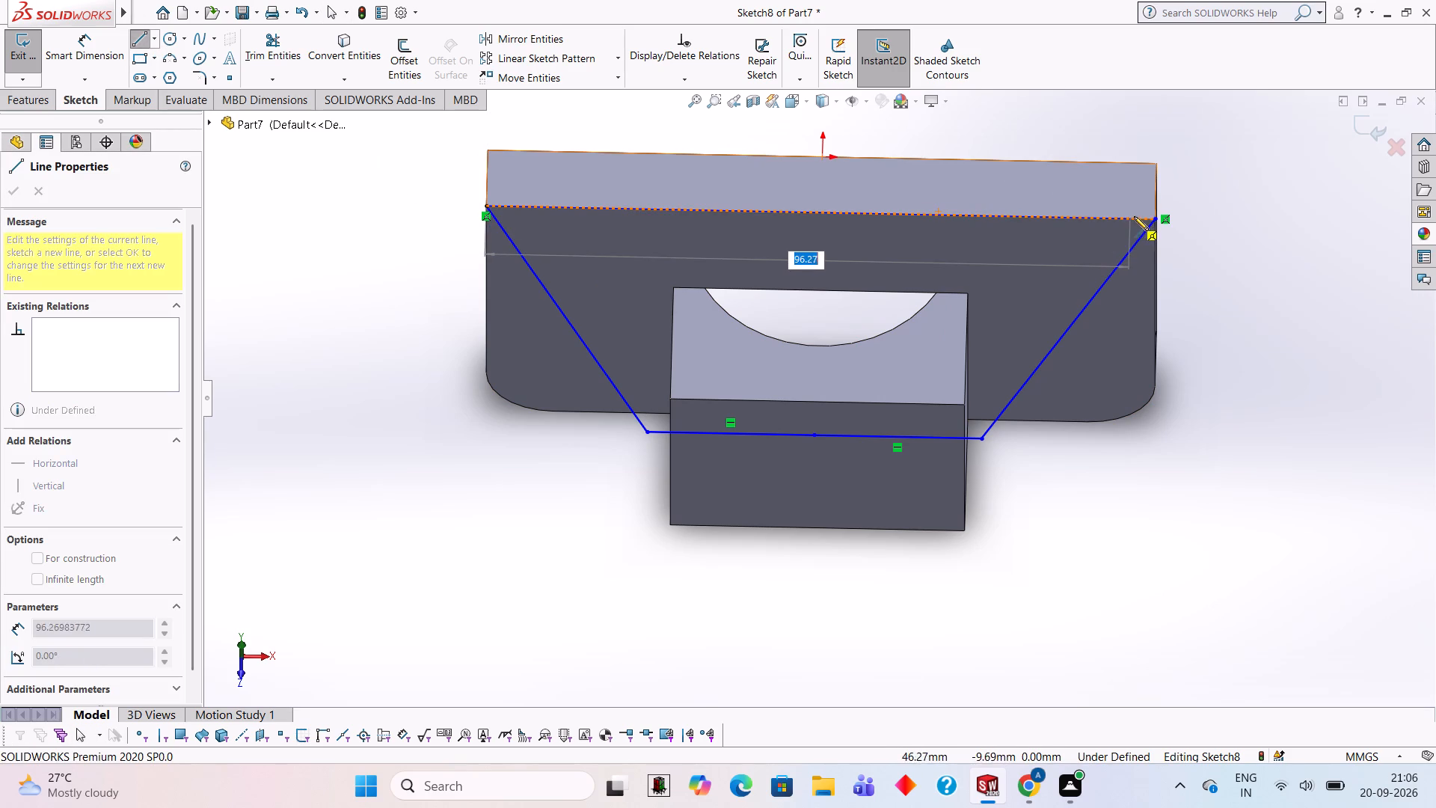
{"action": "left_click", "coordinate": [1154, 219]}
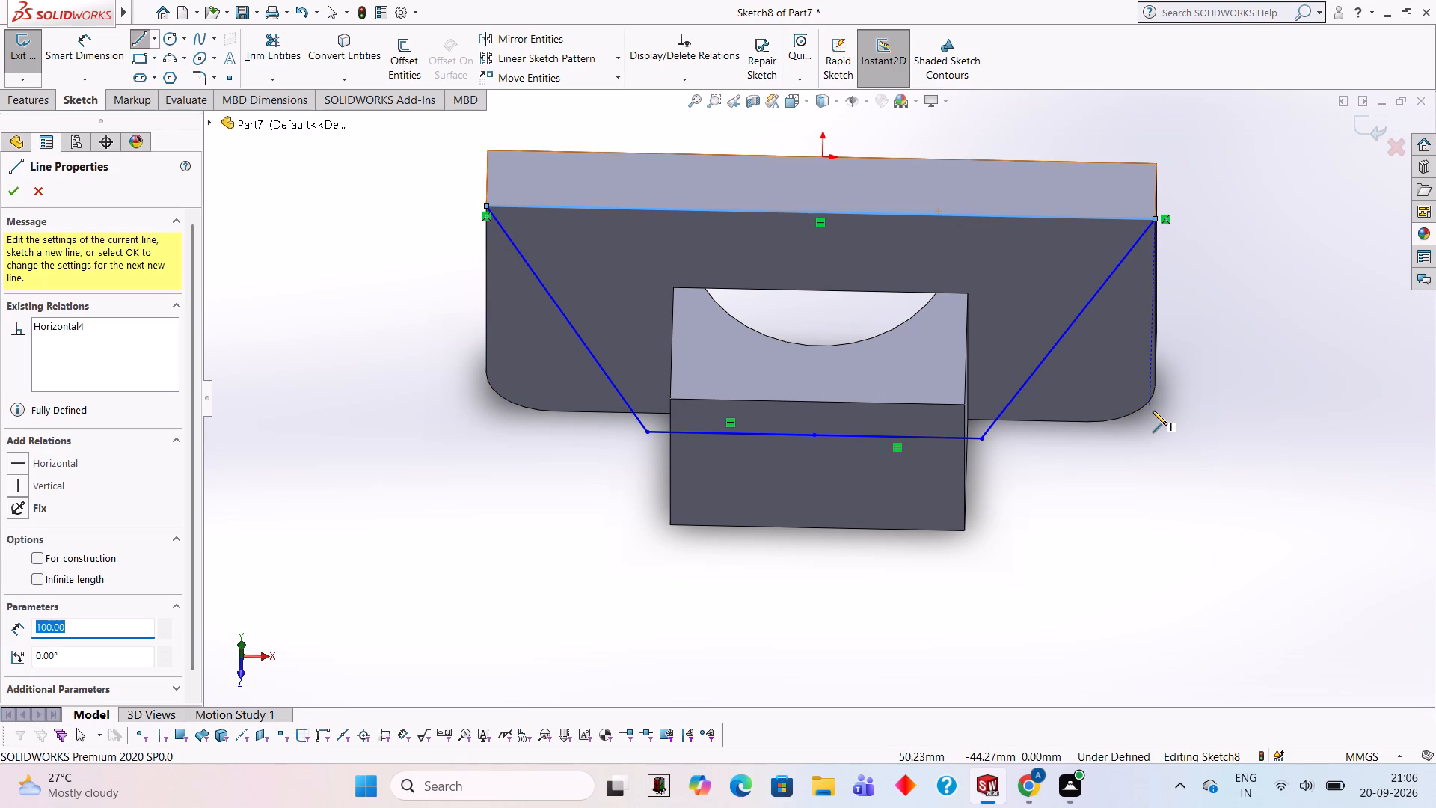
{"action": "key", "text": "Escape"}
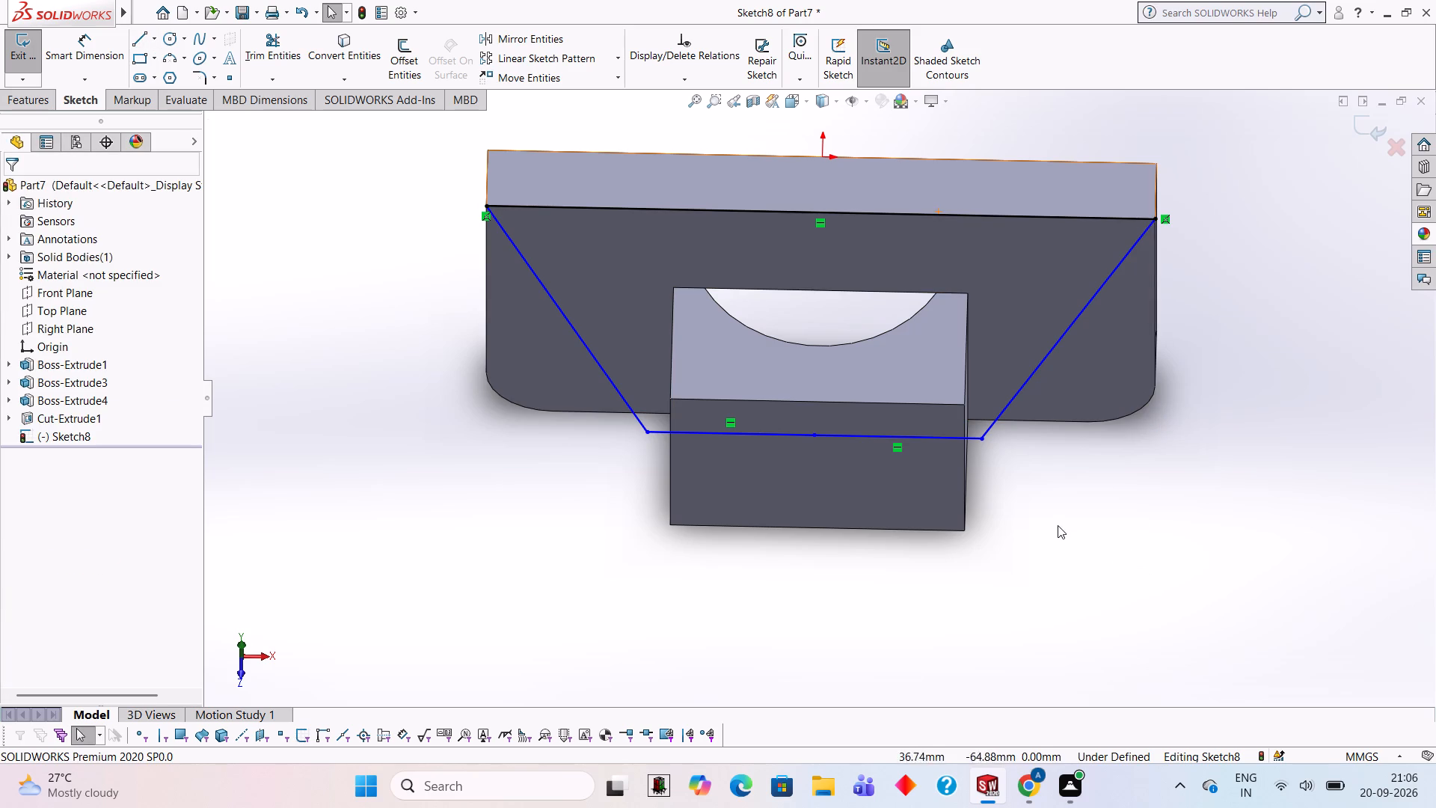
Extrude the trapezoid as a blind boss 21 mm deep in the reversed direction, down along the plate and around the block, with merged result.
{"action": "middle_click_drag", "start_coordinate": [1069, 555], "coordinate": [1075, 471]}
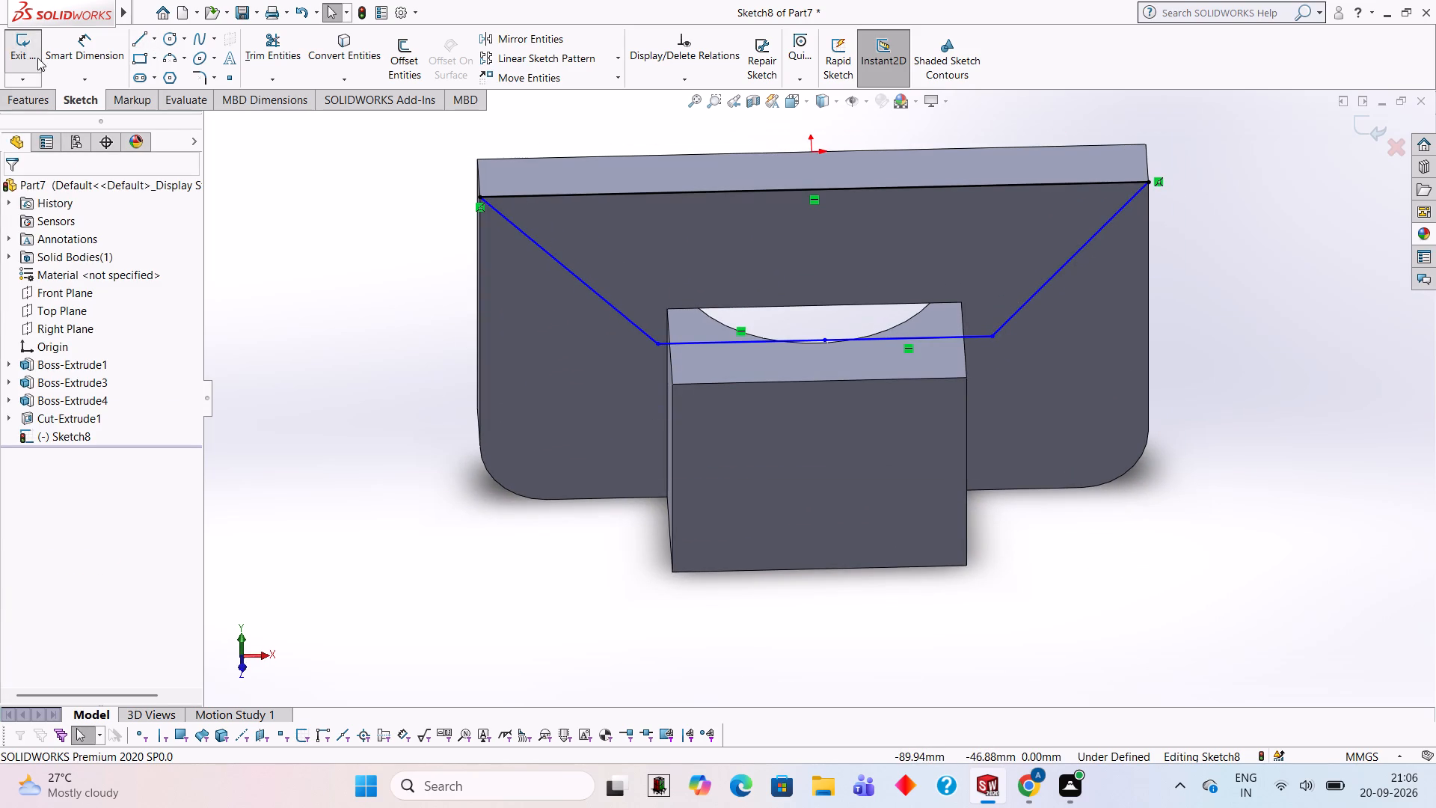
{"action": "left_click", "coordinate": [40, 105]}
{"action": "left_click", "coordinate": [37, 69]}
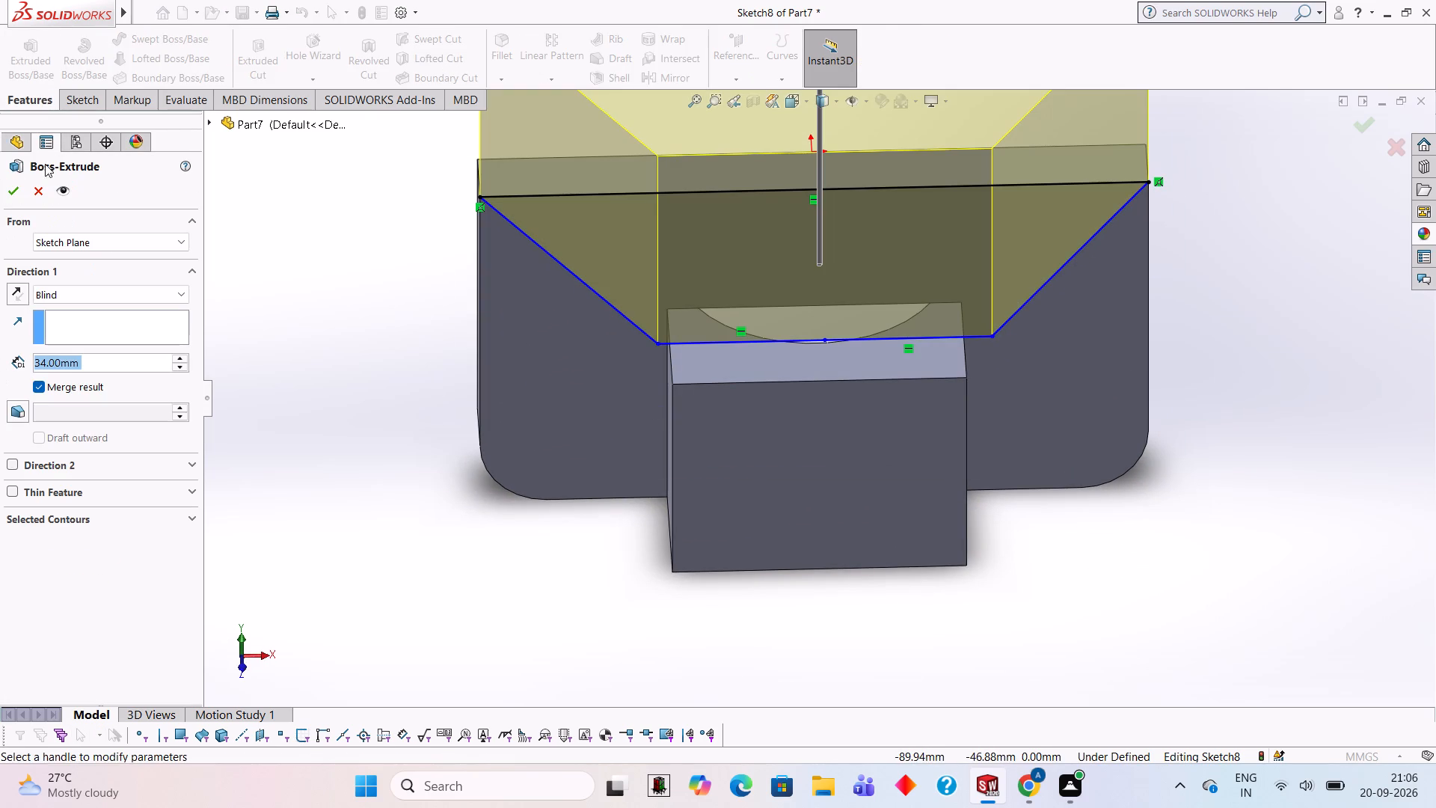
{"action": "left_click", "coordinate": [21, 297]}
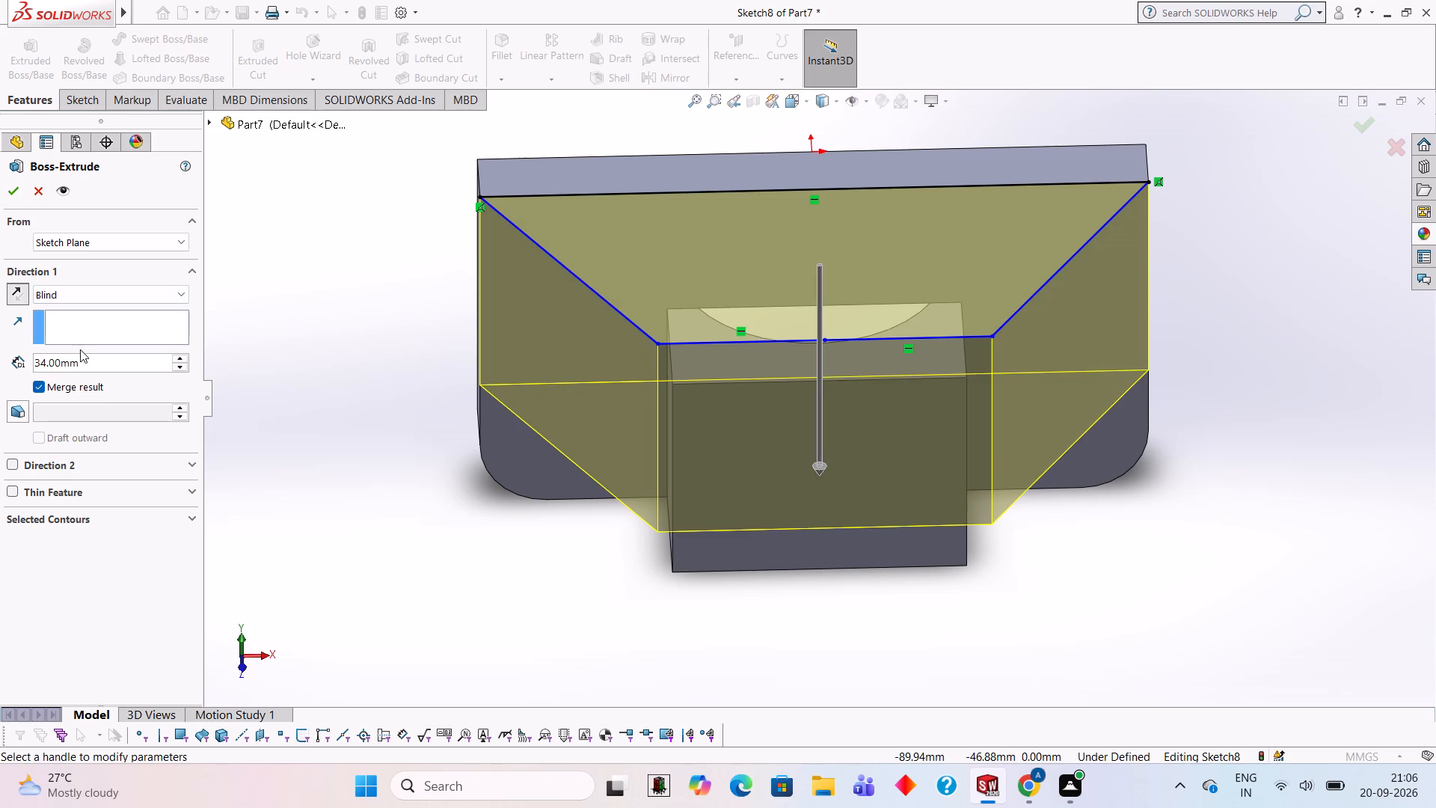
{"action": "left_click", "coordinate": [102, 364]}
{"action": "key", "text": "BackSpace"}
{"action": "key", "text": "BackSpace"}
{"action": "key", "text": "BackSpace"}
{"action": "key", "text": "BackSpace"}
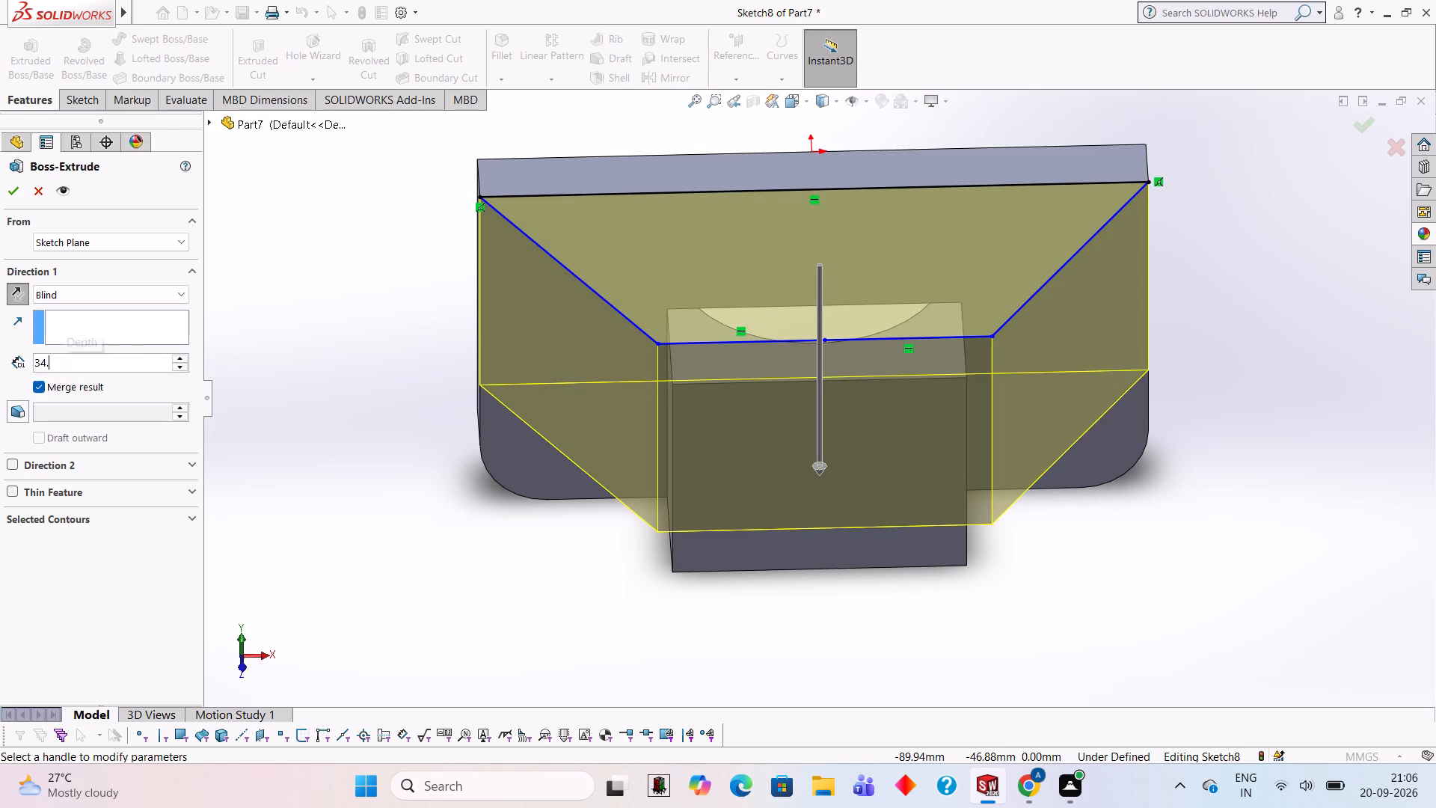
{"action": "key", "text": "BackSpace"}
{"action": "key", "text": "BackSpace"}
{"action": "key", "text": "BackSpace"}
{"action": "type", "text": "21"}
{"action": "key", "text": "Return"}
{"action": "left_click", "coordinate": [9, 196]}
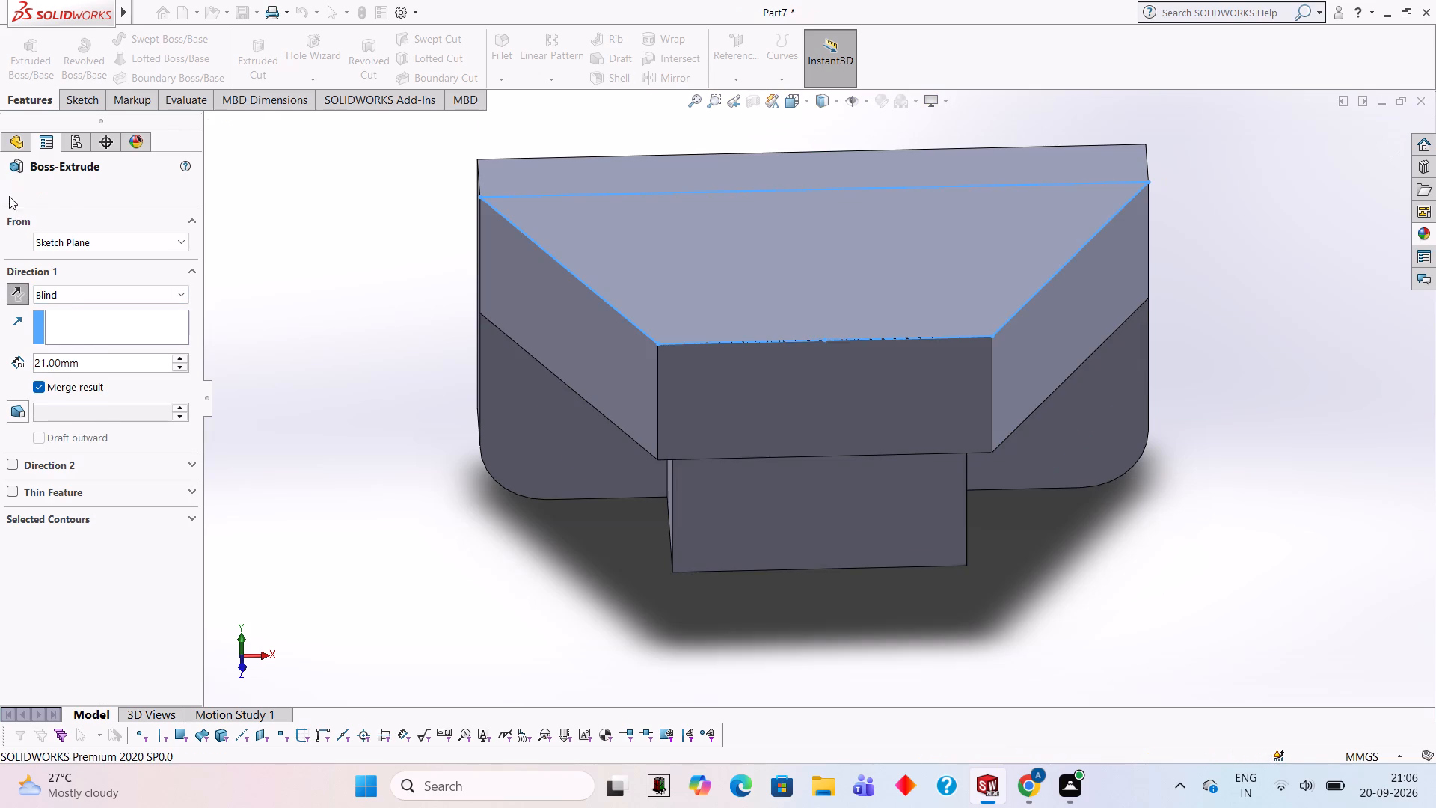
{"action": "middle_click_drag", "start_coordinate": [1002, 622], "coordinate": [994, 373]}
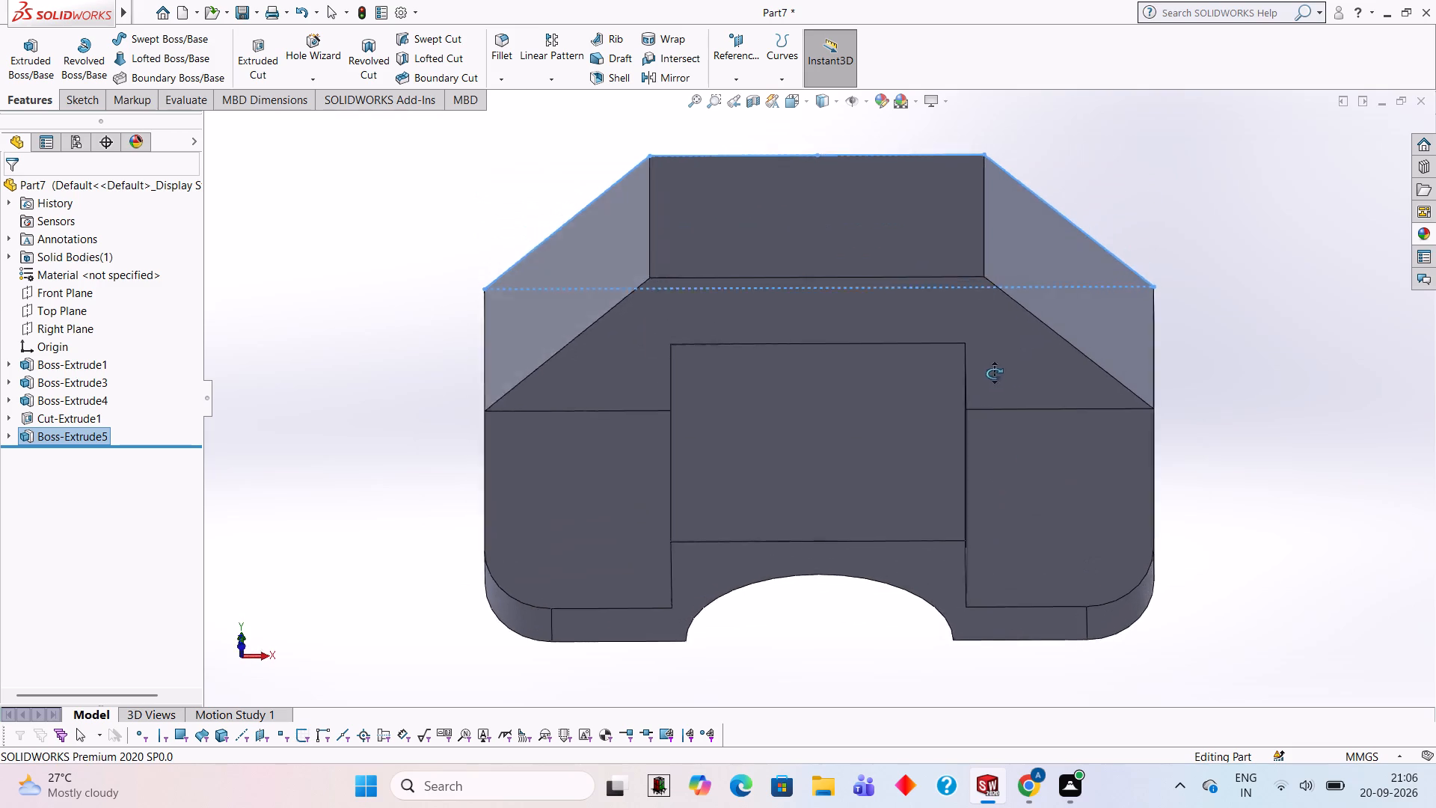
Examine the new trapezoidal boss against the plate and block from the block side, the front and the narrow face.
{"action": "middle_click_drag", "start_coordinate": [994, 373], "coordinate": [998, 215]}
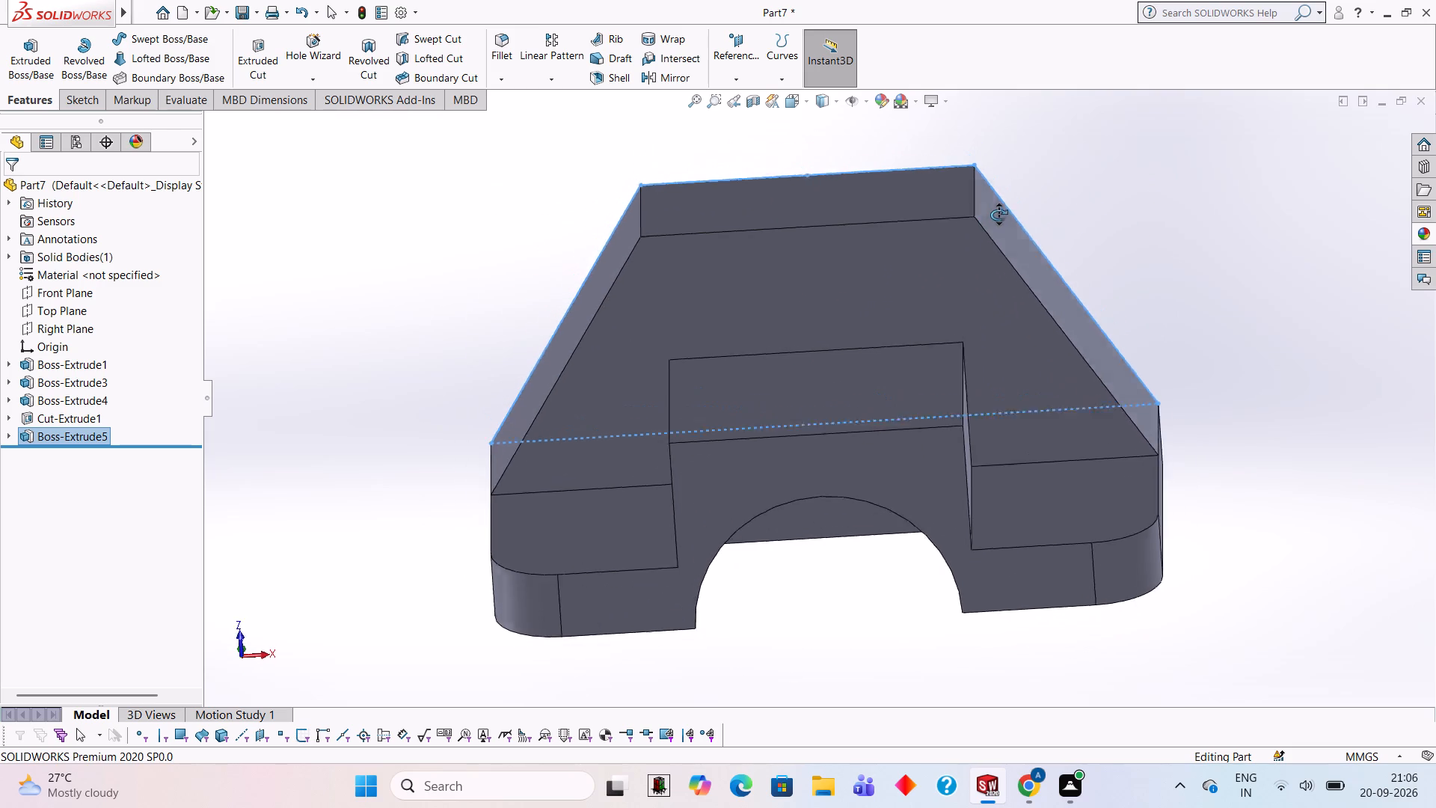
{"action": "middle_click_drag", "start_coordinate": [998, 215], "coordinate": [999, 215]}
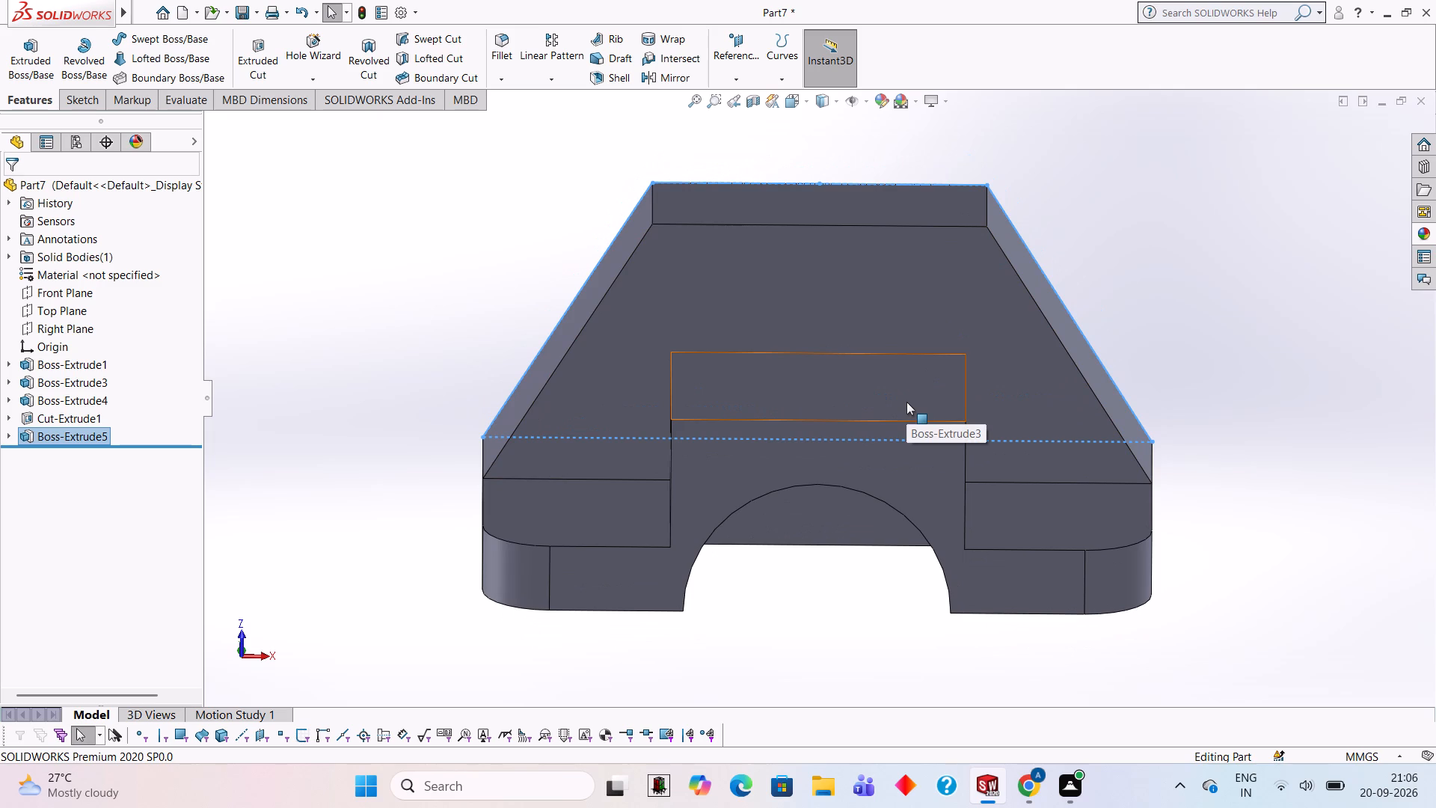
{"action": "middle_click_drag", "start_coordinate": [1190, 408], "coordinate": [1185, 338]}
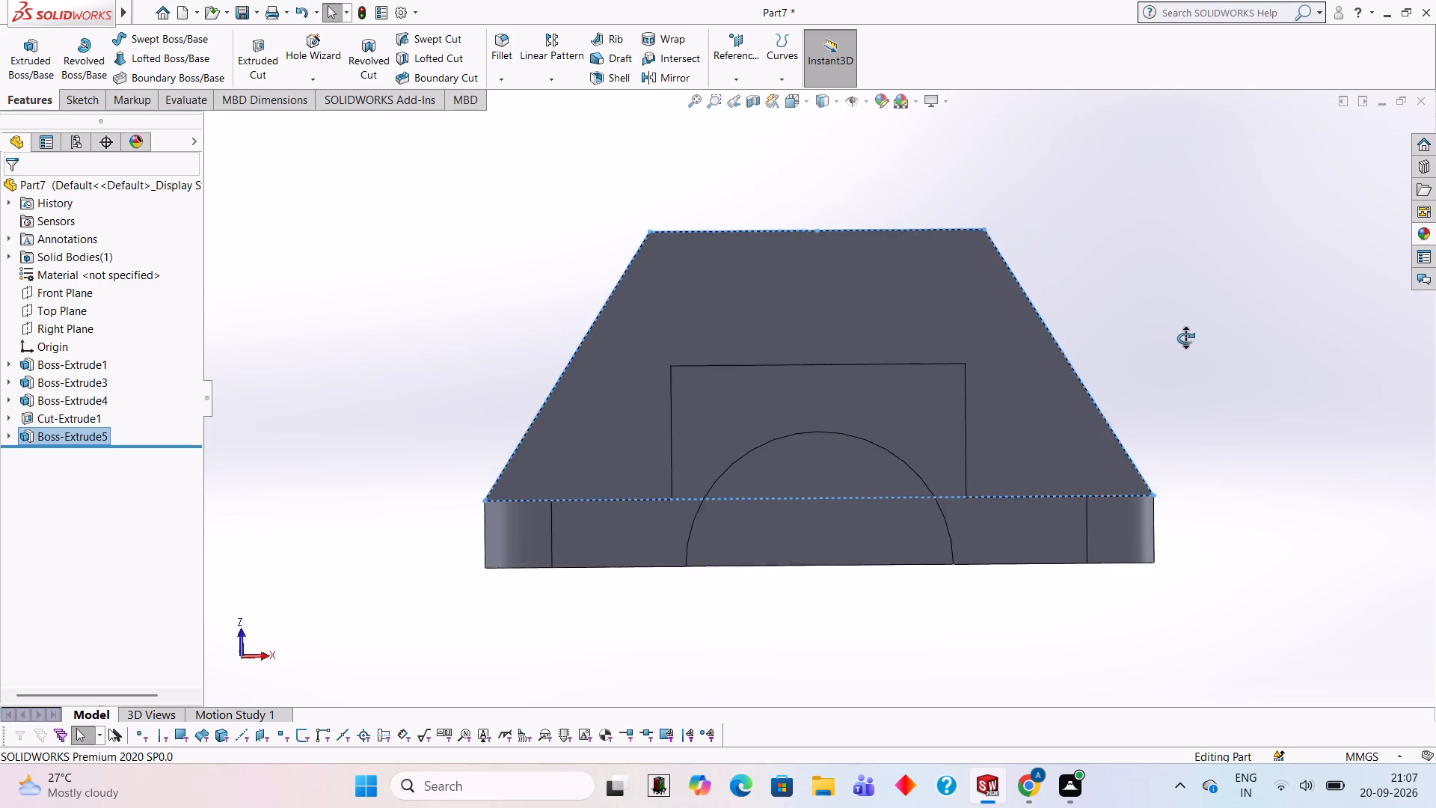
{"action": "middle_click_drag", "start_coordinate": [1185, 338], "coordinate": [1195, 350]}
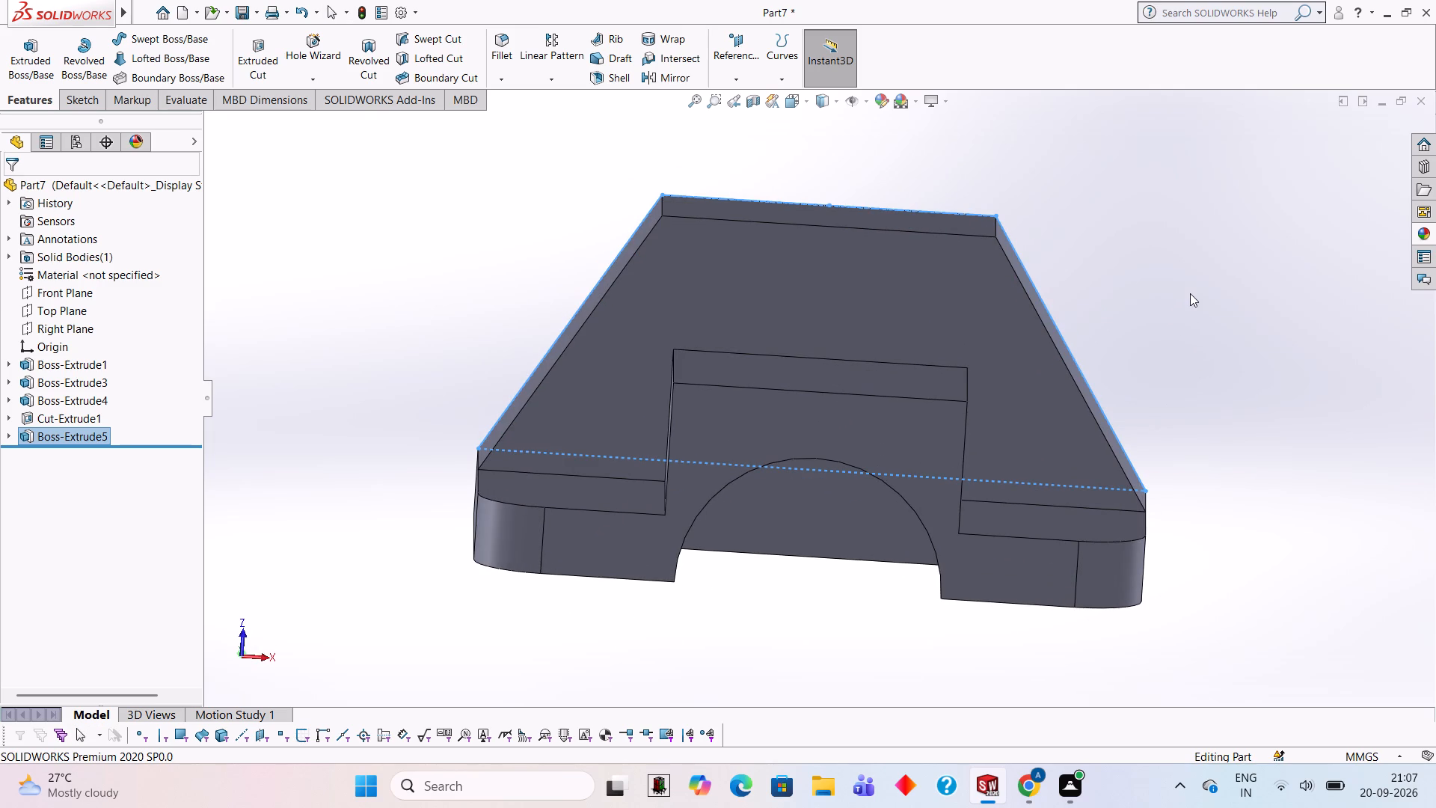
{"action": "middle_click_drag", "start_coordinate": [1211, 314], "coordinate": [1233, 664]}
{"action": "middle_click_drag", "start_coordinate": [1197, 301], "coordinate": [1176, 408]}
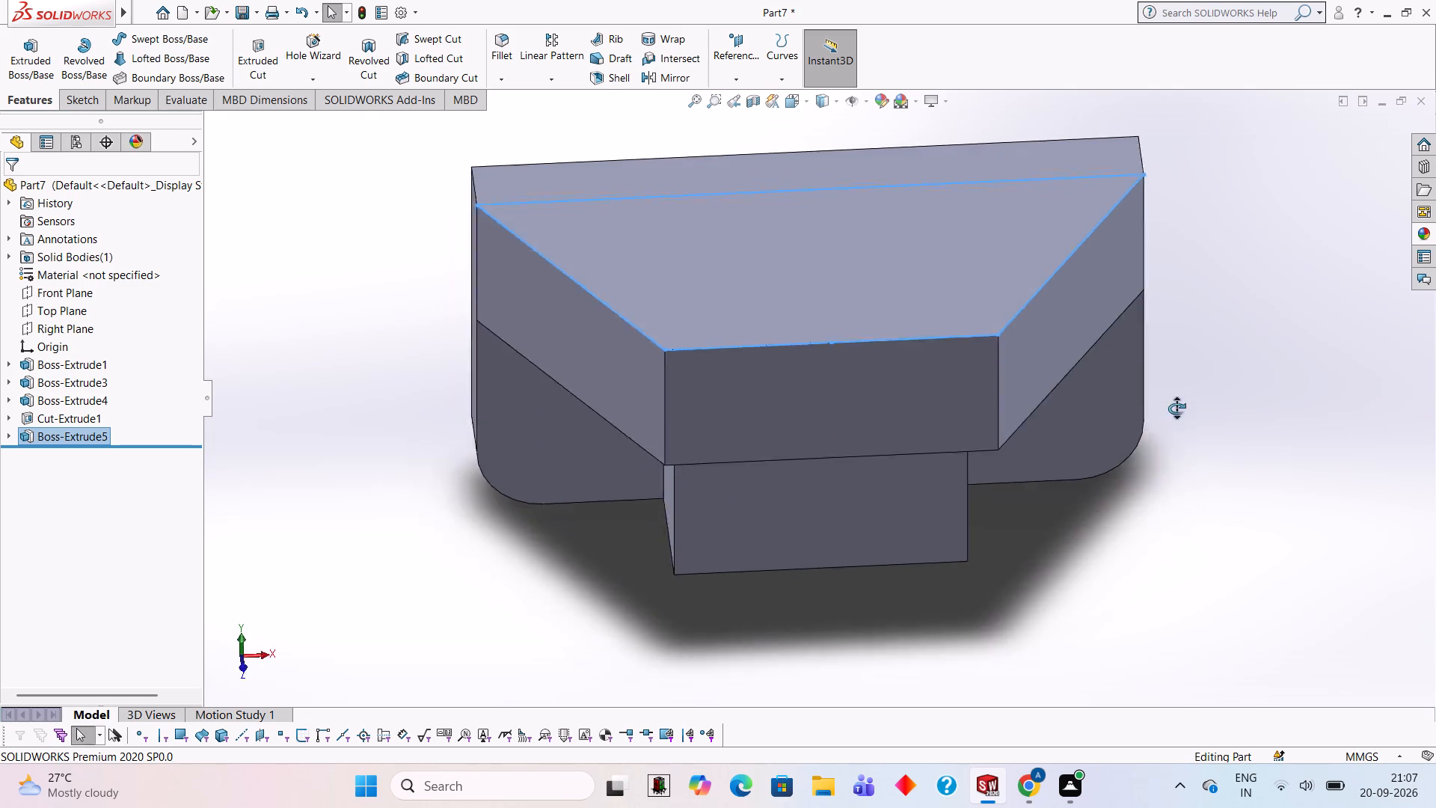
{"action": "middle_click_drag", "start_coordinate": [1176, 408], "coordinate": [1170, 486]}
{"action": "middle_click_drag", "start_coordinate": [1179, 283], "coordinate": [1206, 453]}
{"action": "key", "text": "Escape"}
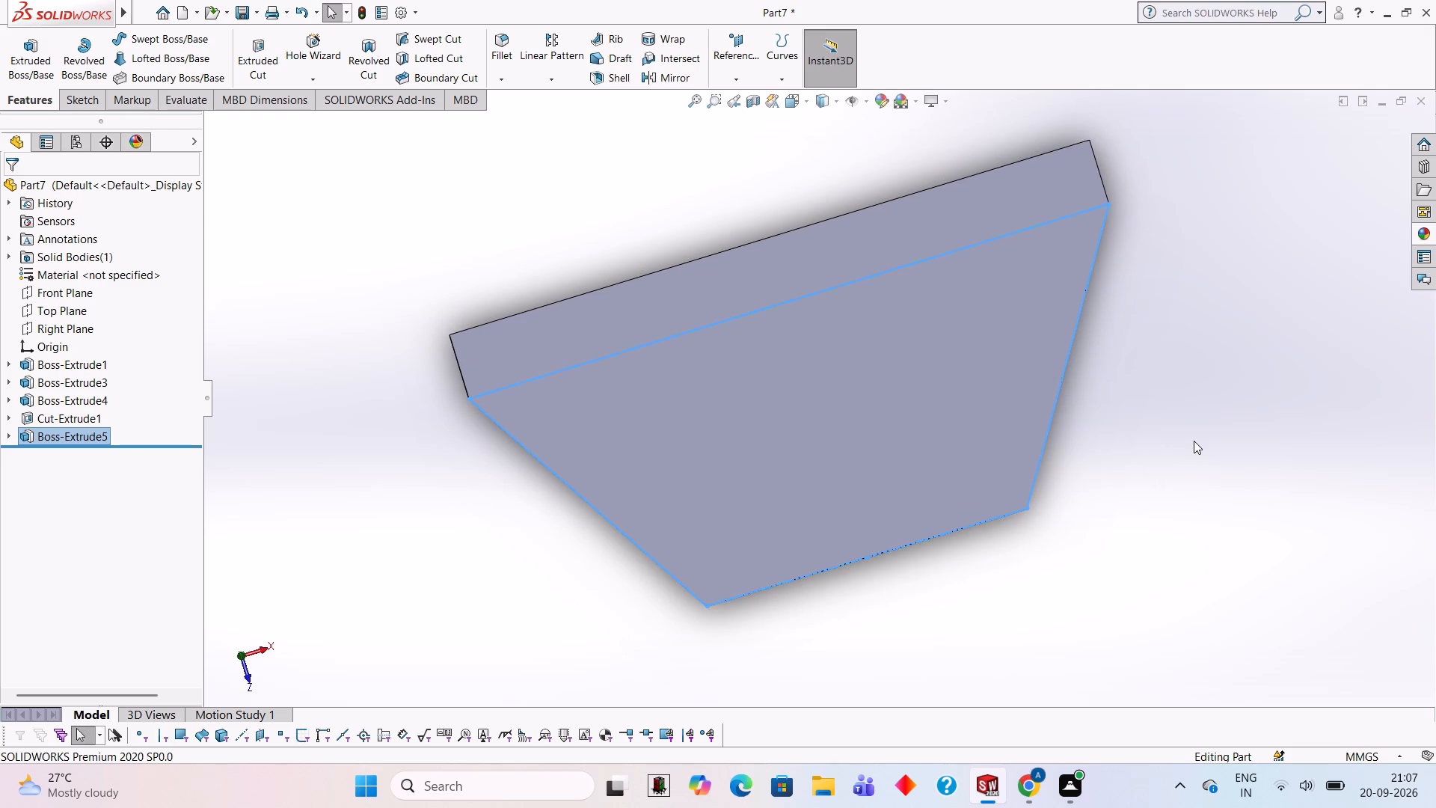
Undo the trapezoidal boss extrusion and every line of its sketch, and leave the emptied sketch.
{"action": "key", "text": "ctrl+z"}
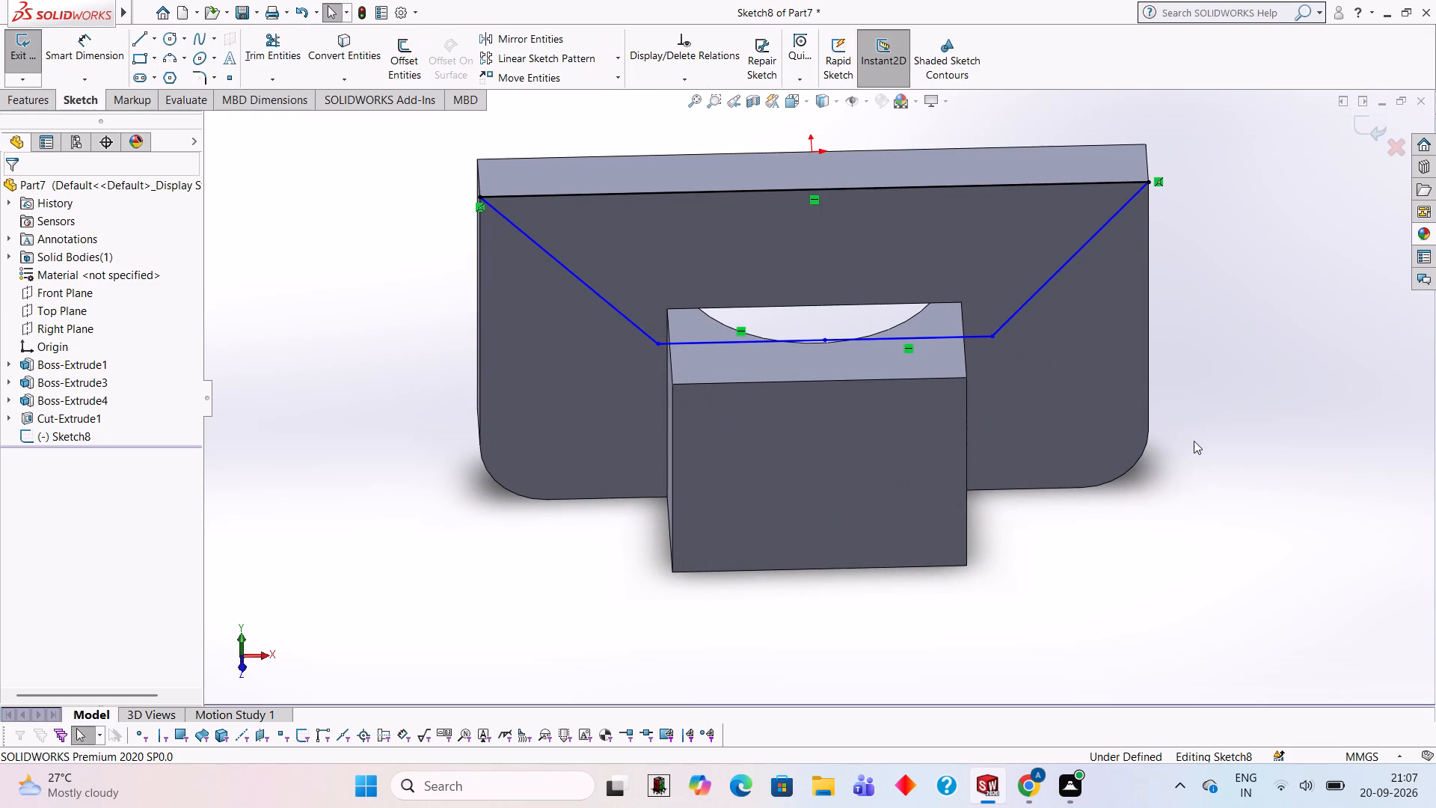
{"action": "key", "text": "ctrl+z"}
{"action": "key", "text": "ctrl+z"}
{"action": "key", "text": "ctrl+z"}
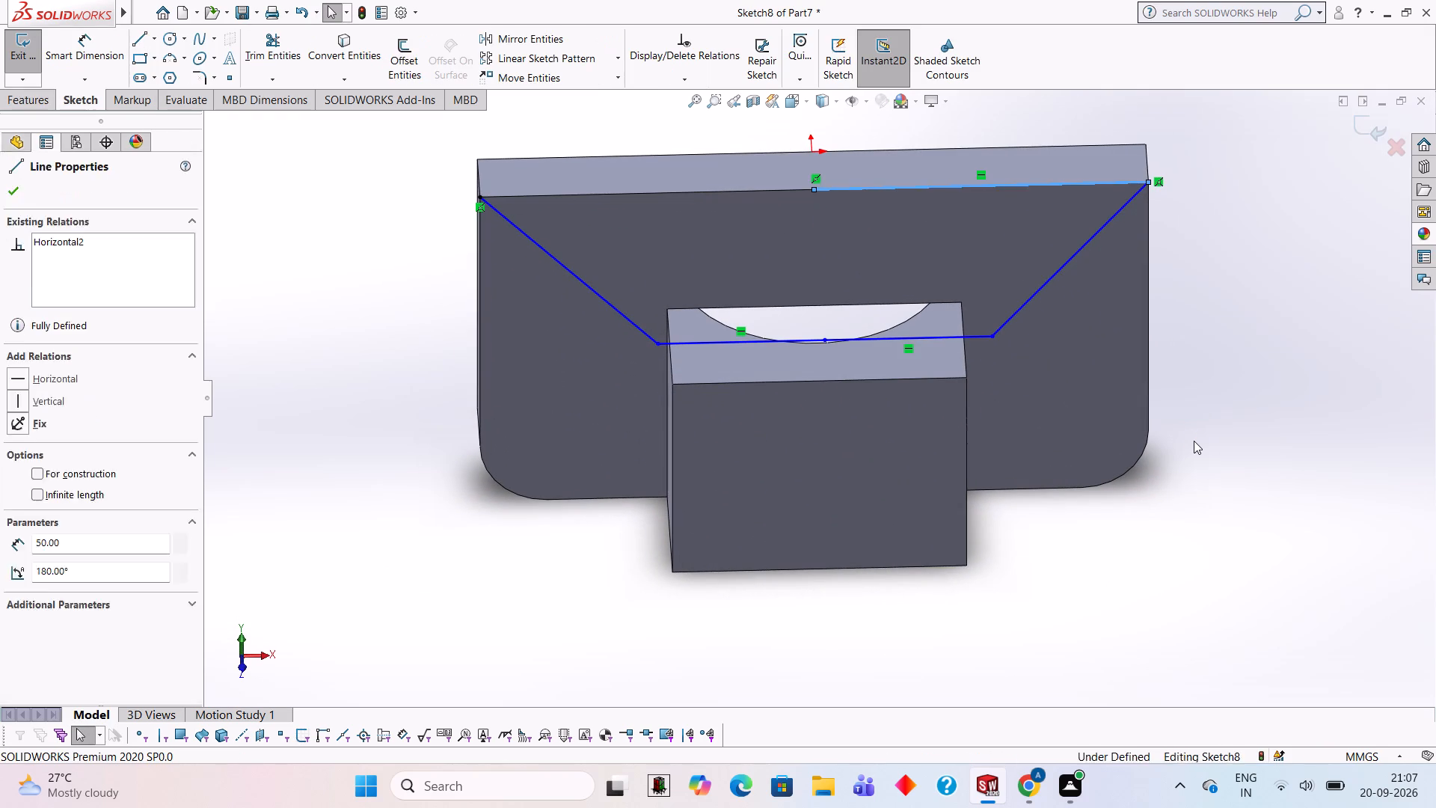
{"action": "key", "text": "ctrl+z"}
{"action": "key", "text": "ctrl+z"}
{"action": "key", "text": "ctrl+z"}
{"action": "key", "text": "ctrl+z"}
{"action": "key", "text": "ctrl+z"}
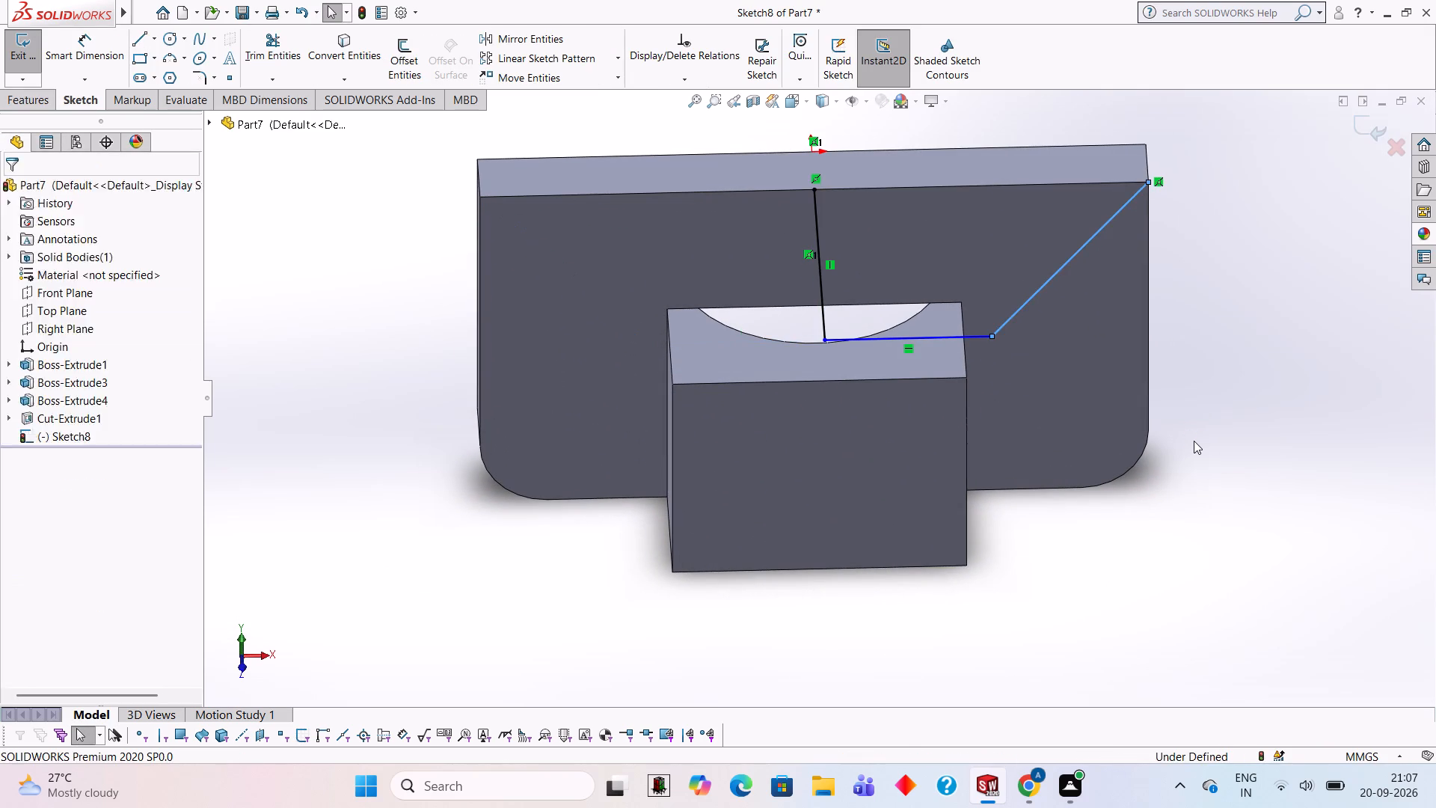
{"action": "key", "text": "ctrl+z"}
{"action": "key", "text": "ctrl+z"}
{"action": "middle_click_drag", "start_coordinate": [1248, 308], "coordinate": [1246, 572]}
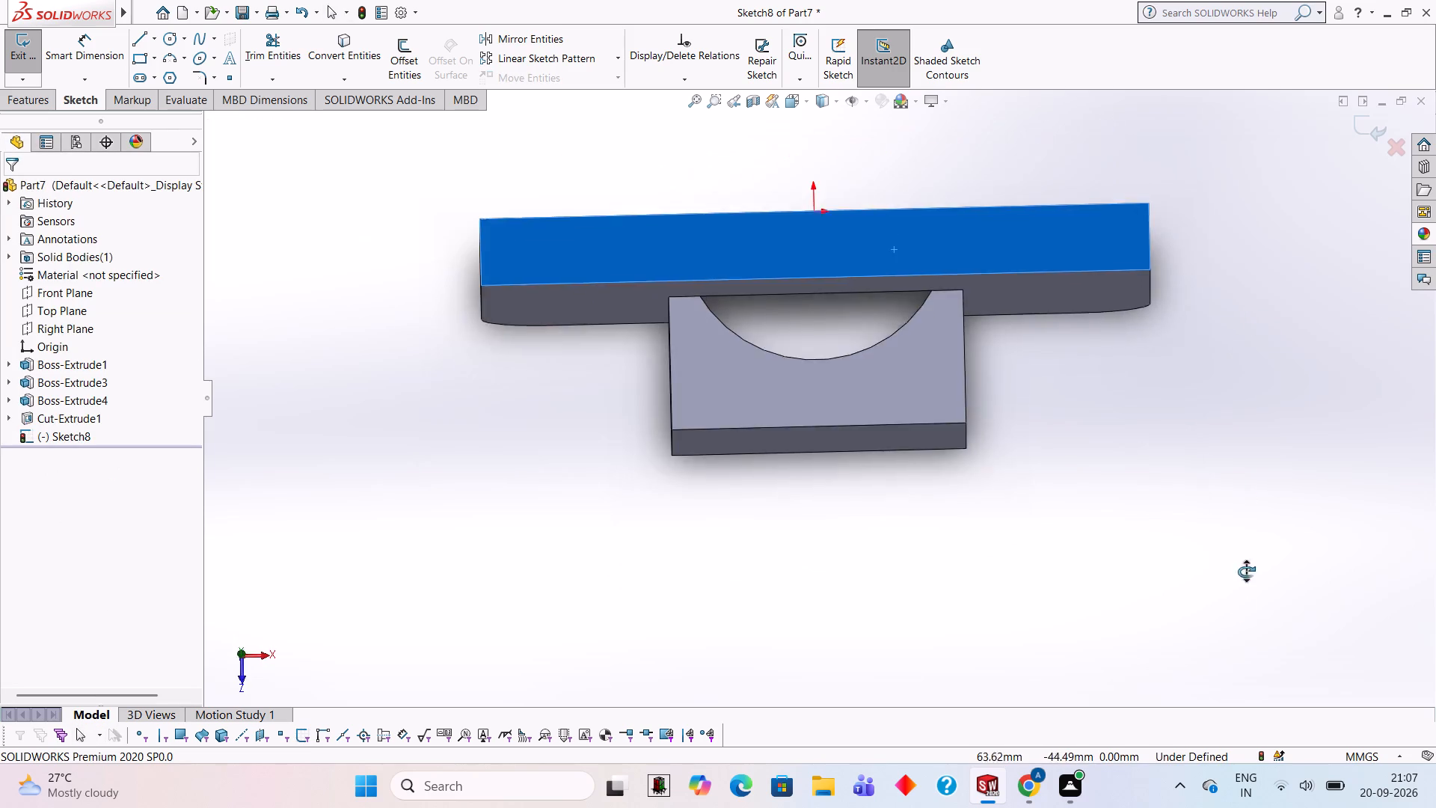
{"action": "middle_click_drag", "start_coordinate": [1246, 572], "coordinate": [1242, 610]}
{"action": "left_click", "coordinate": [1360, 120]}
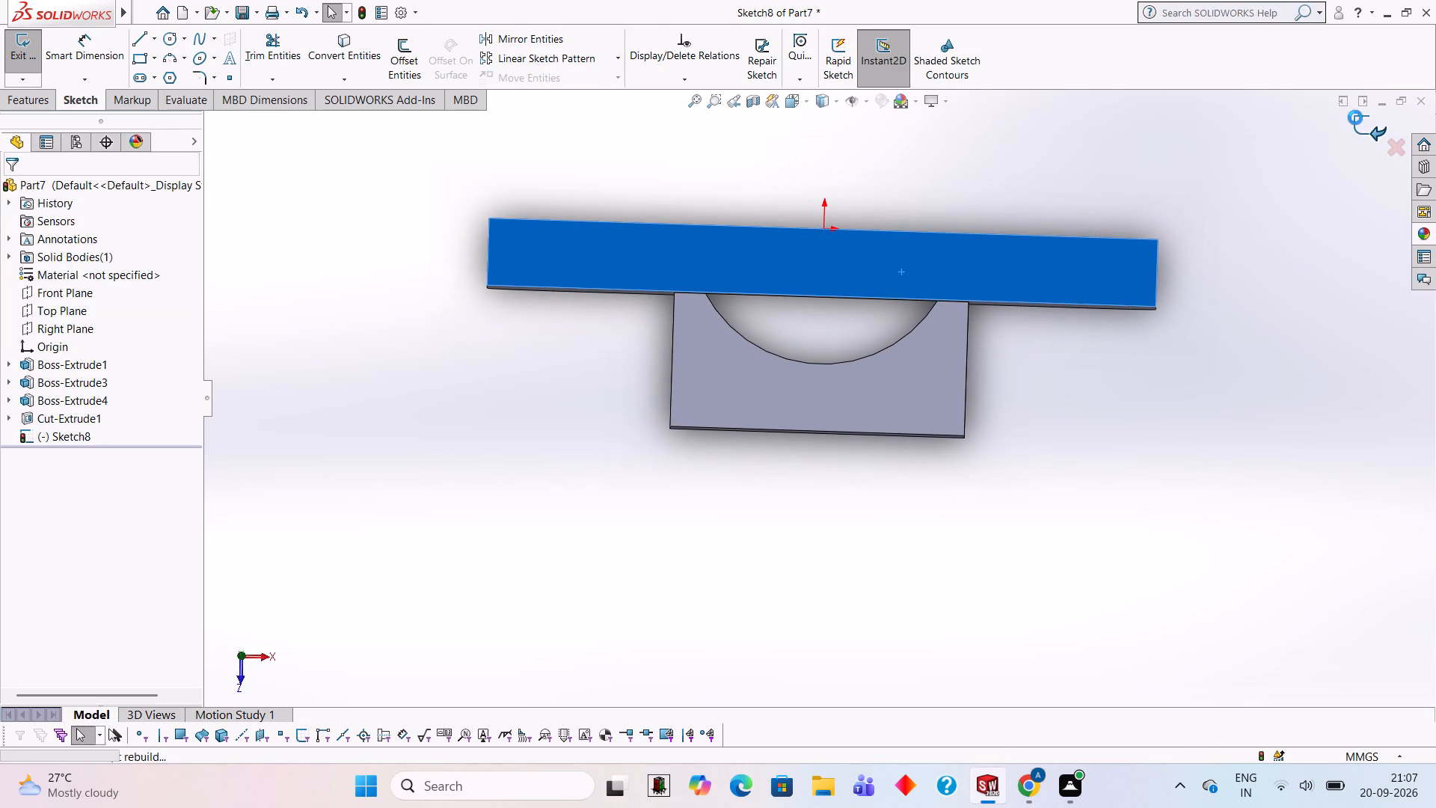
Start a new sketch on the plate's long narrow face, viewed straight on.
{"action": "left_click", "coordinate": [877, 266]}
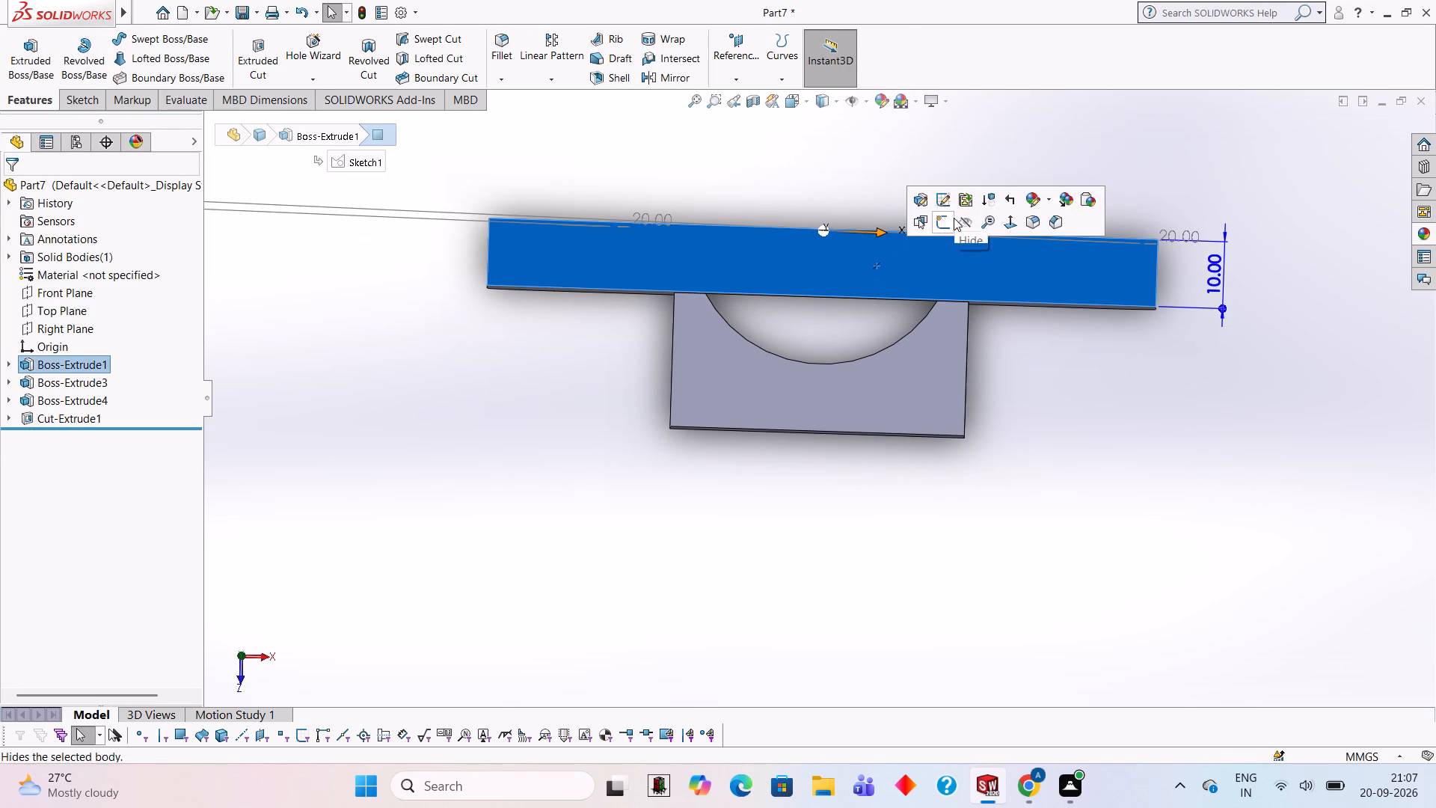
{"action": "left_click", "coordinate": [943, 215]}
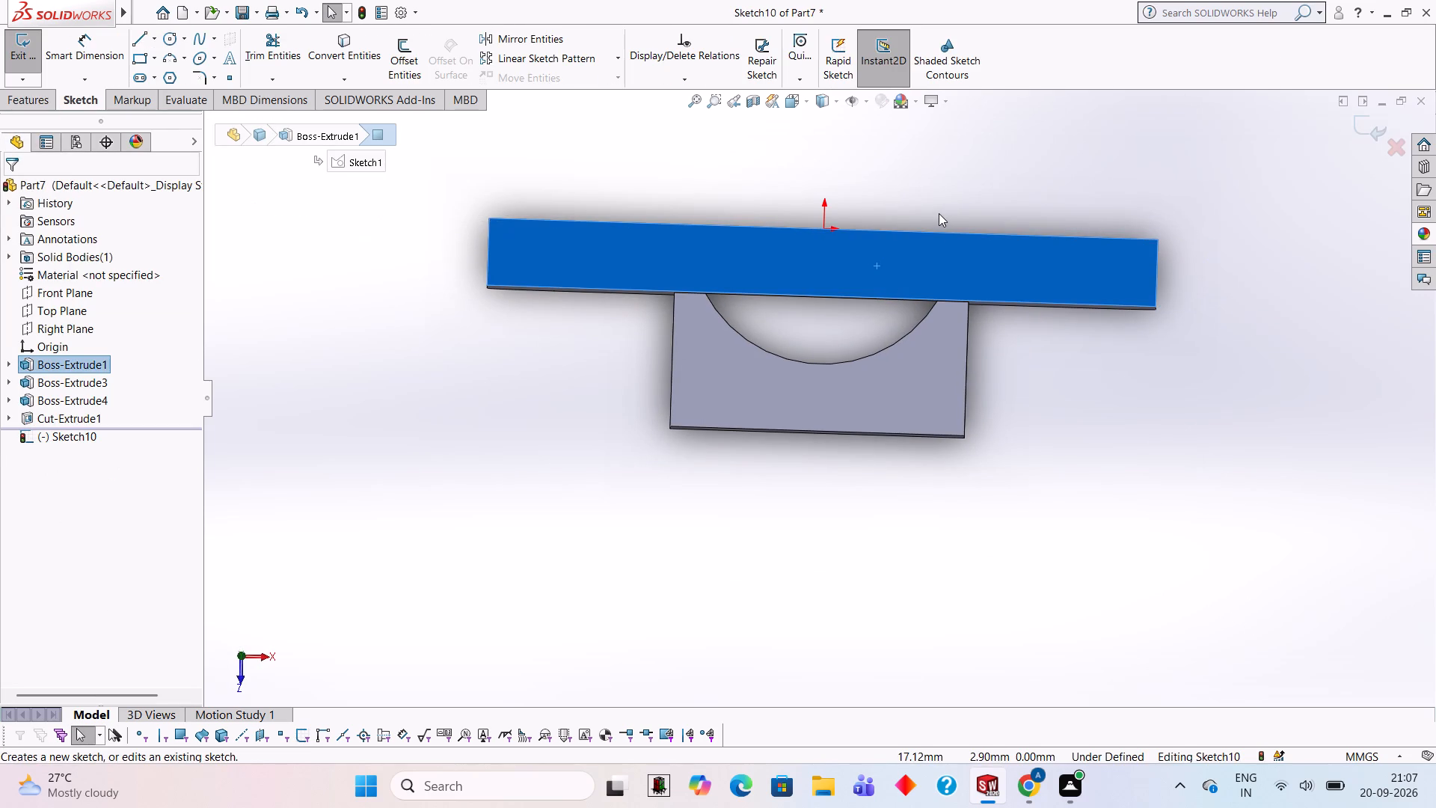
{"action": "key", "text": "ctrl+8"}
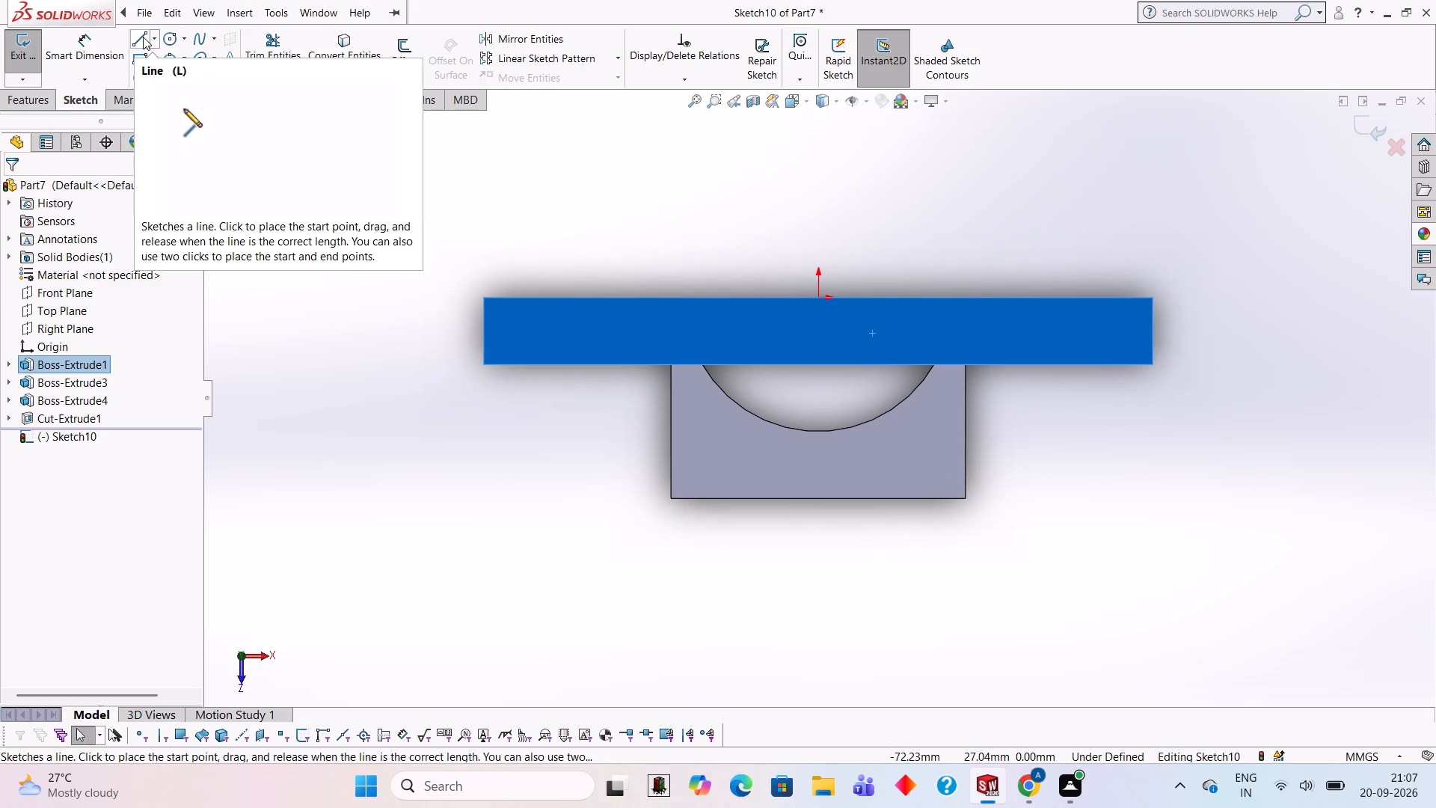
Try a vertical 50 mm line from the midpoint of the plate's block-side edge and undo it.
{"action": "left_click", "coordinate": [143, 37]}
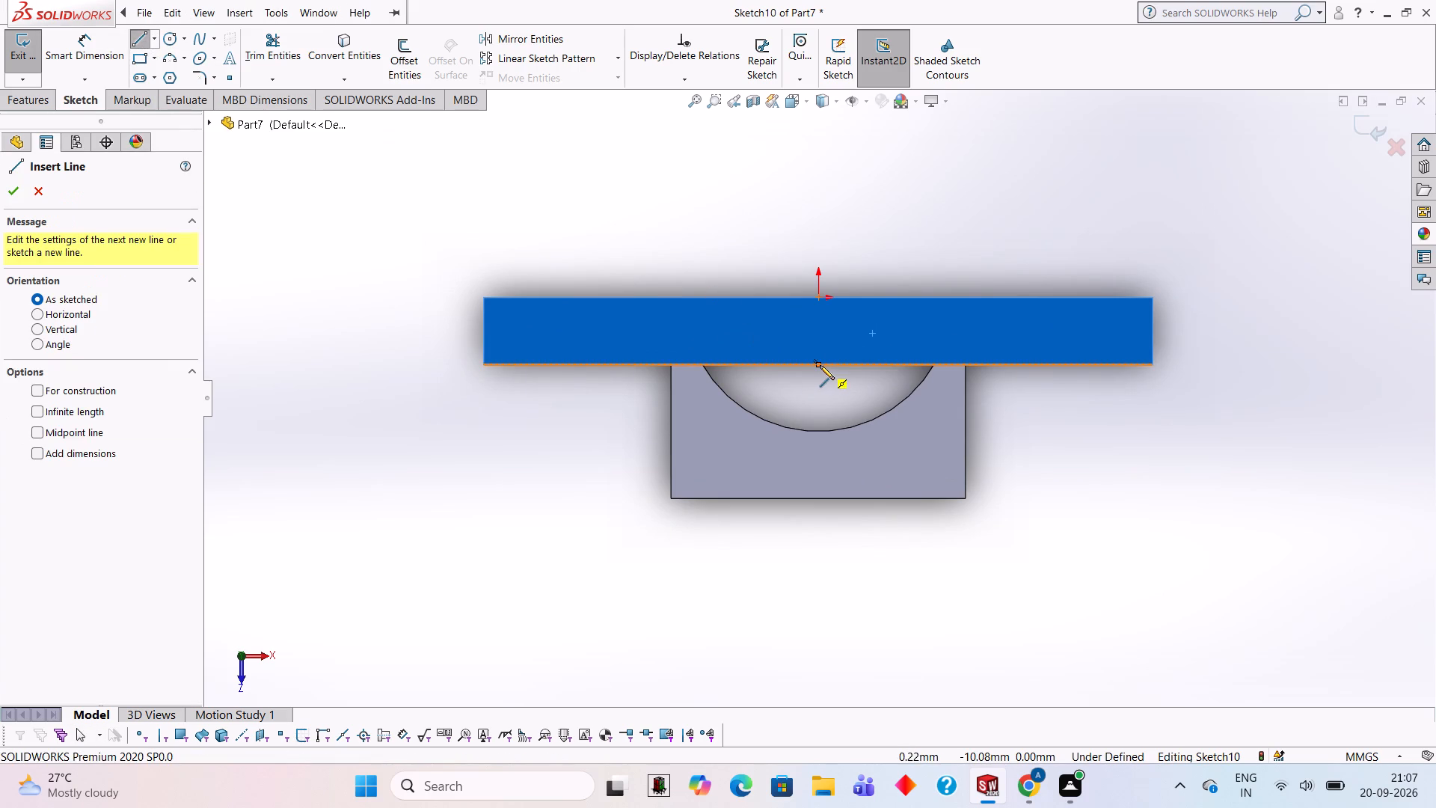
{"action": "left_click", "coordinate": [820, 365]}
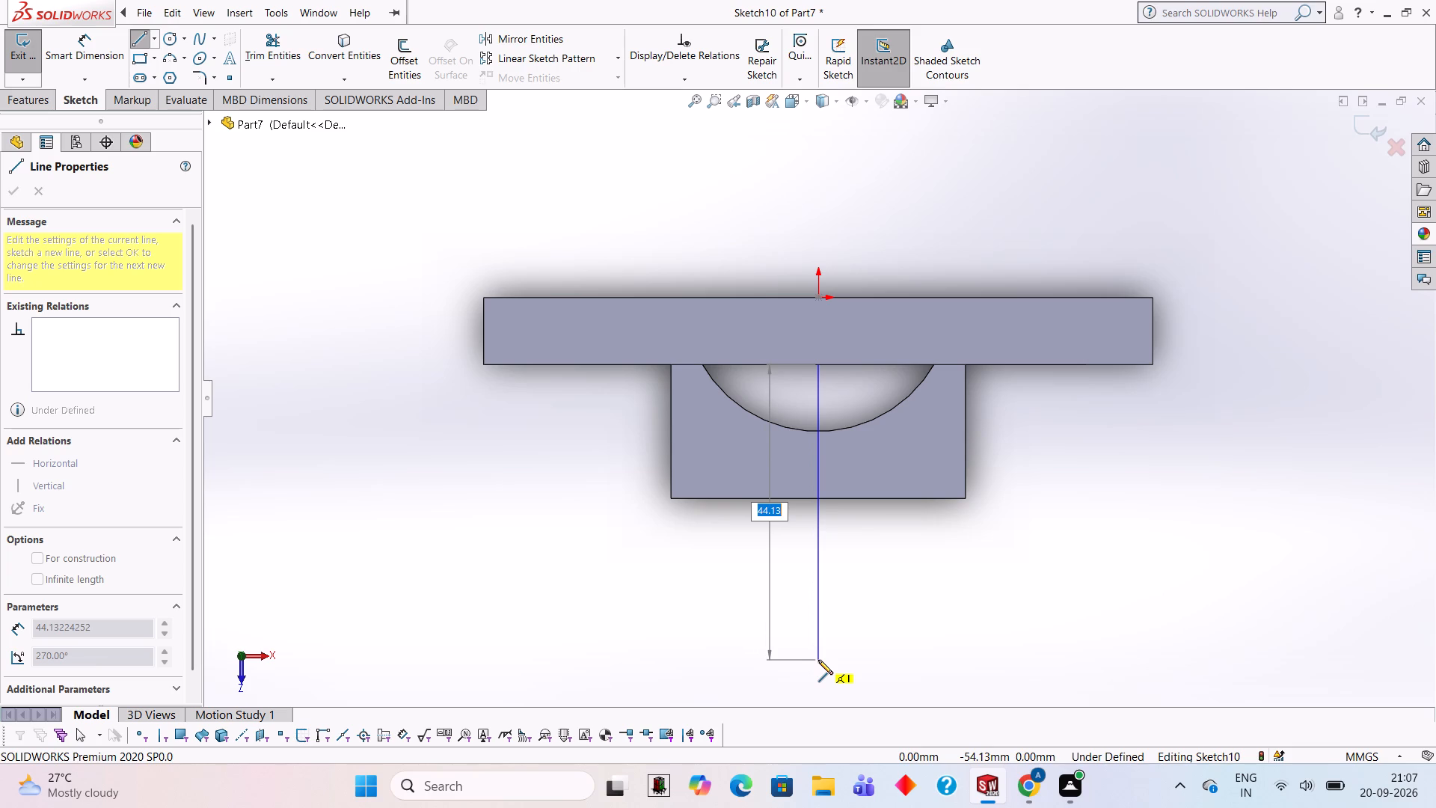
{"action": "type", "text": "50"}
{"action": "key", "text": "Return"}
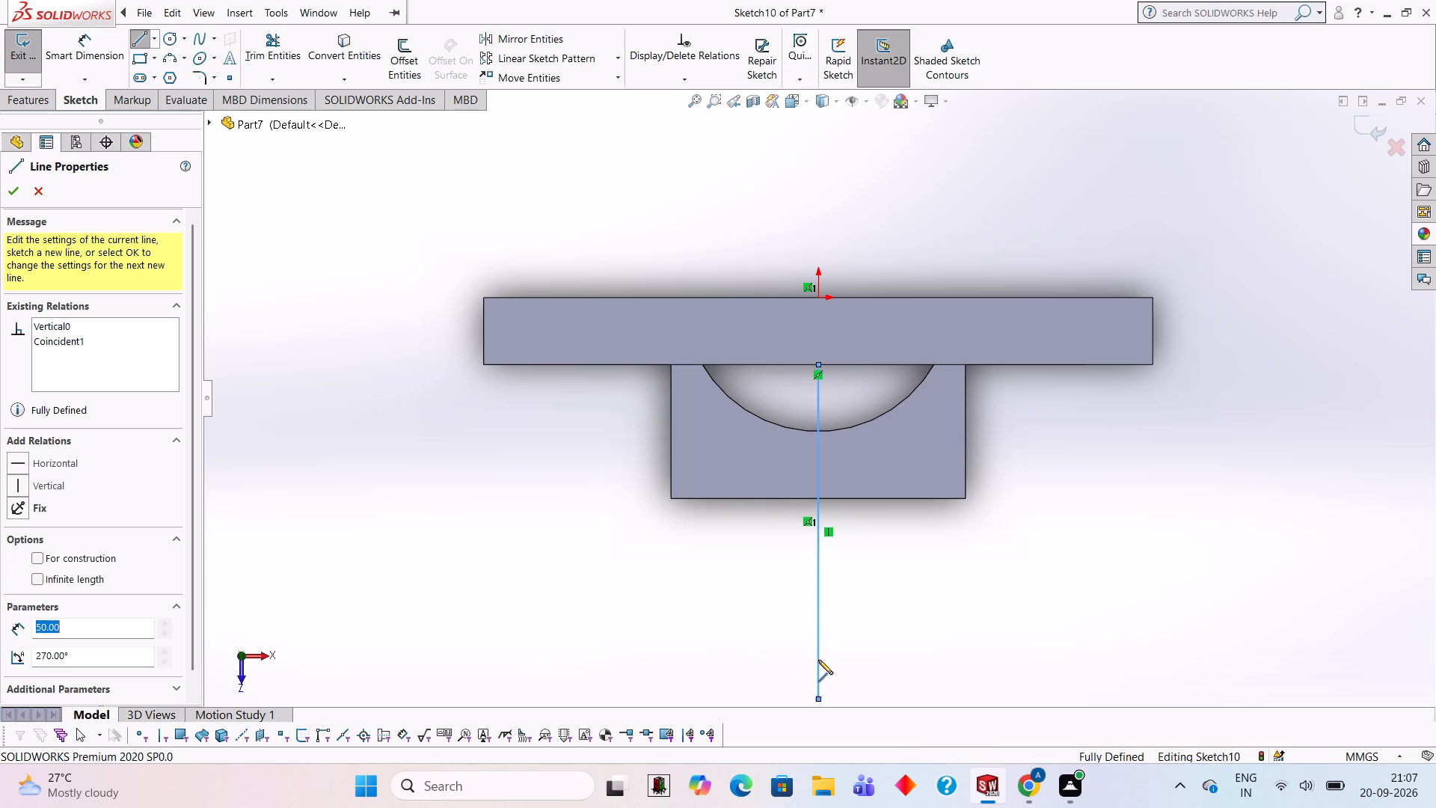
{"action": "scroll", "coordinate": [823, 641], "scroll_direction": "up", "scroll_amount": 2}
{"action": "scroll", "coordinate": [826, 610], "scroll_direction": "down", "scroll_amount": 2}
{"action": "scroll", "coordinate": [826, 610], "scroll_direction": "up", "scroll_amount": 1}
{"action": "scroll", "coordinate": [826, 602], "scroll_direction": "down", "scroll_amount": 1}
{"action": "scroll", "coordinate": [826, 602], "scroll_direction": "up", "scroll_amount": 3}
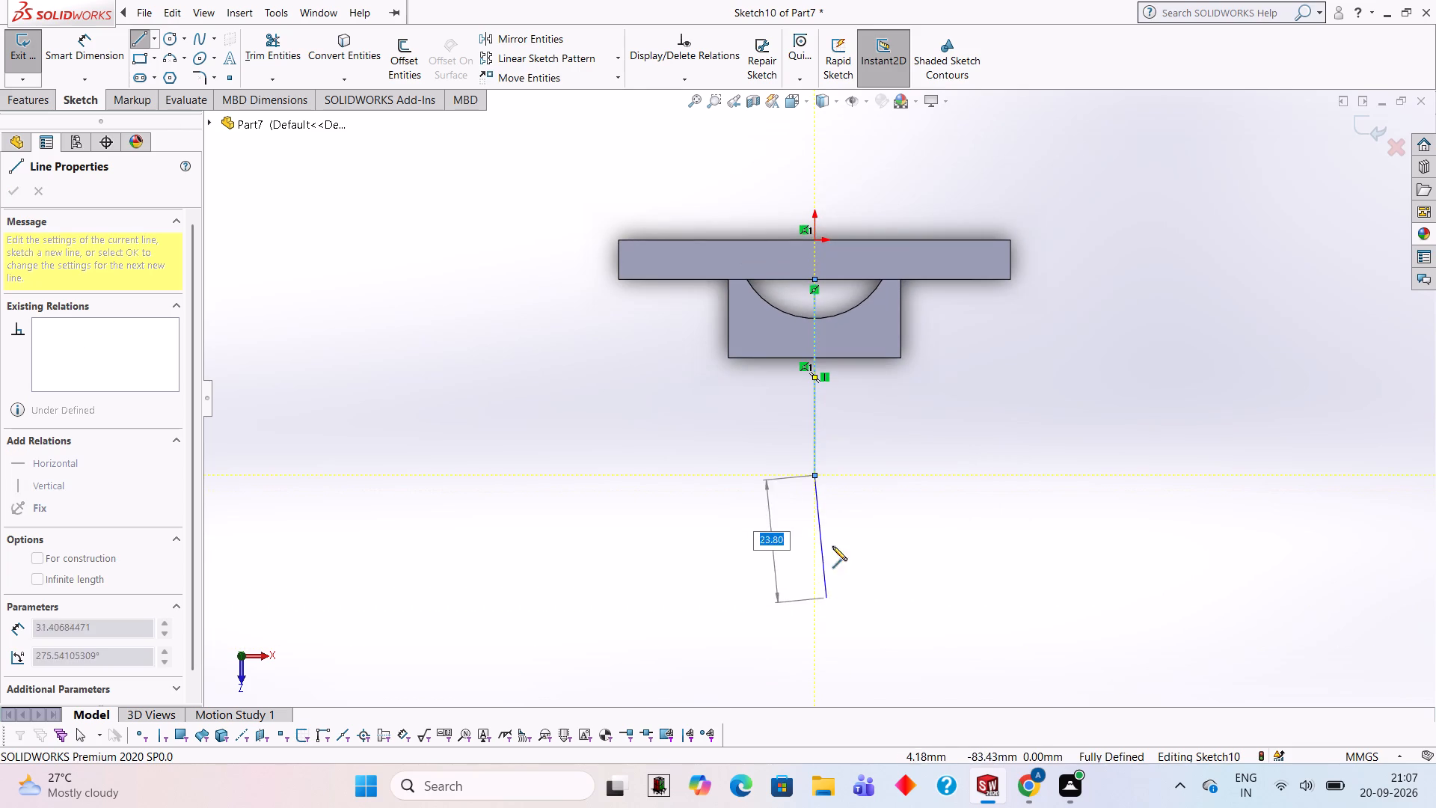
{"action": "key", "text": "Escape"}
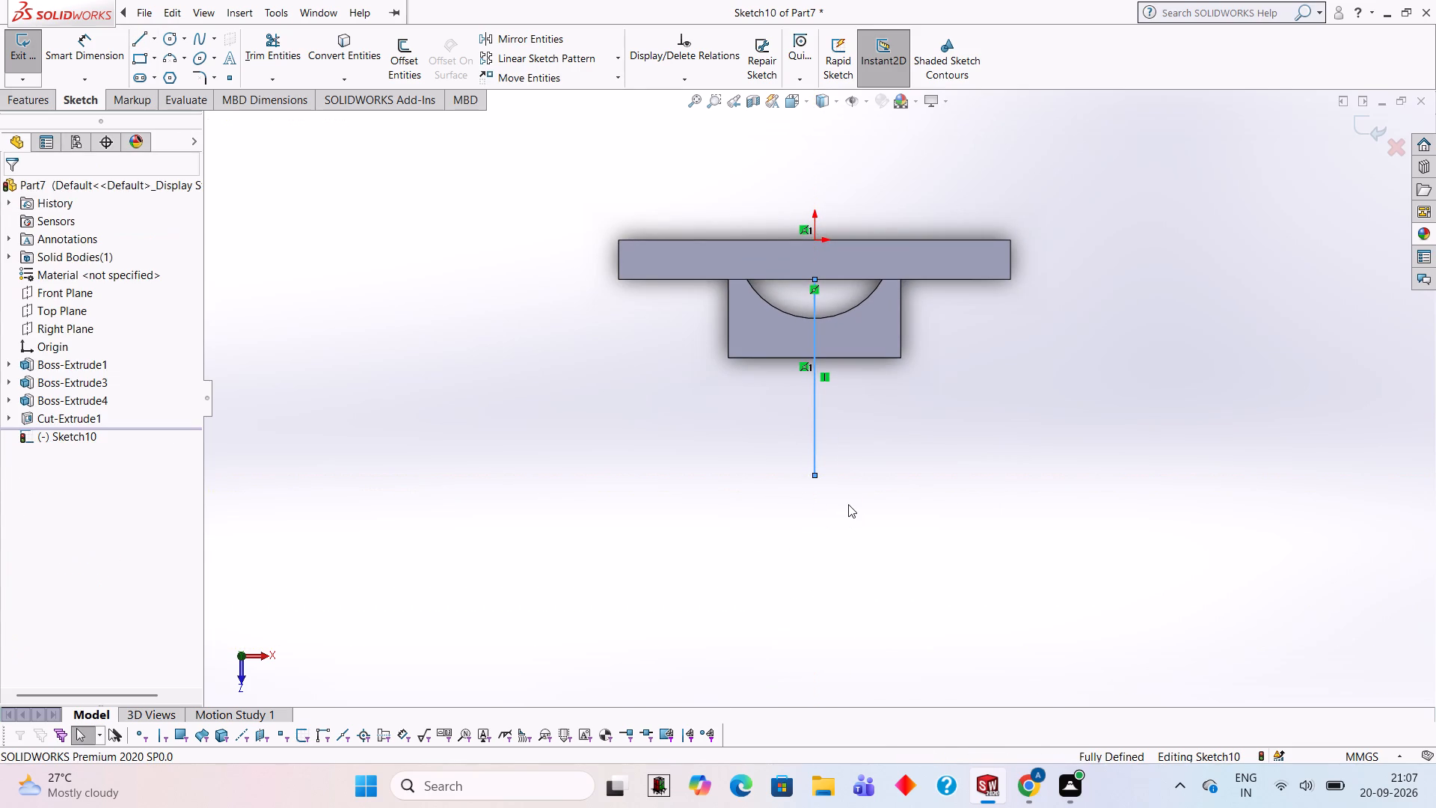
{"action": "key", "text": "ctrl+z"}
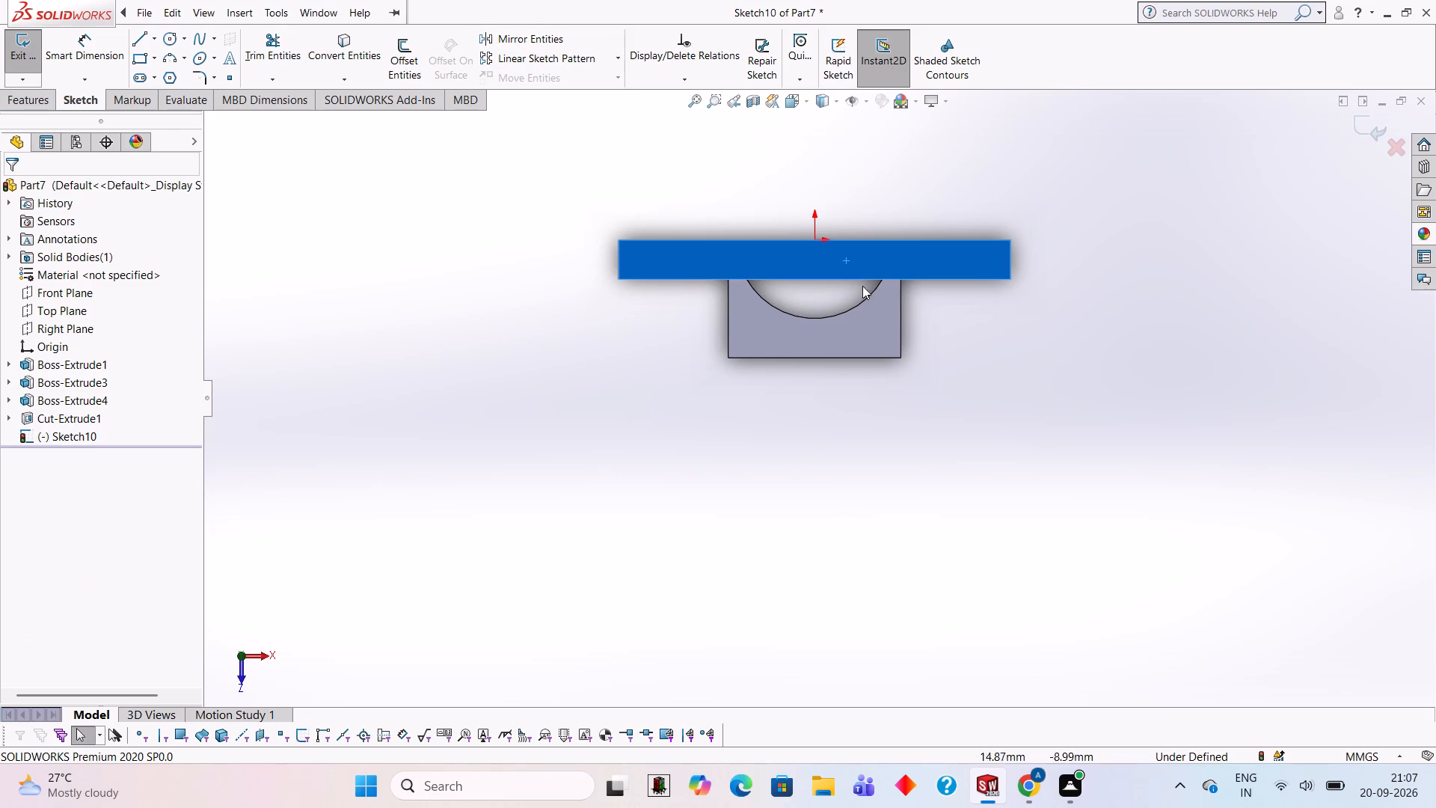
Sketch a vertical 45 mm line from the midpoint of the plate's block-side edge, running past the block.
{"action": "scroll", "coordinate": [857, 287], "scroll_direction": "down", "scroll_amount": 3}
{"action": "left_click", "coordinate": [135, 40]}
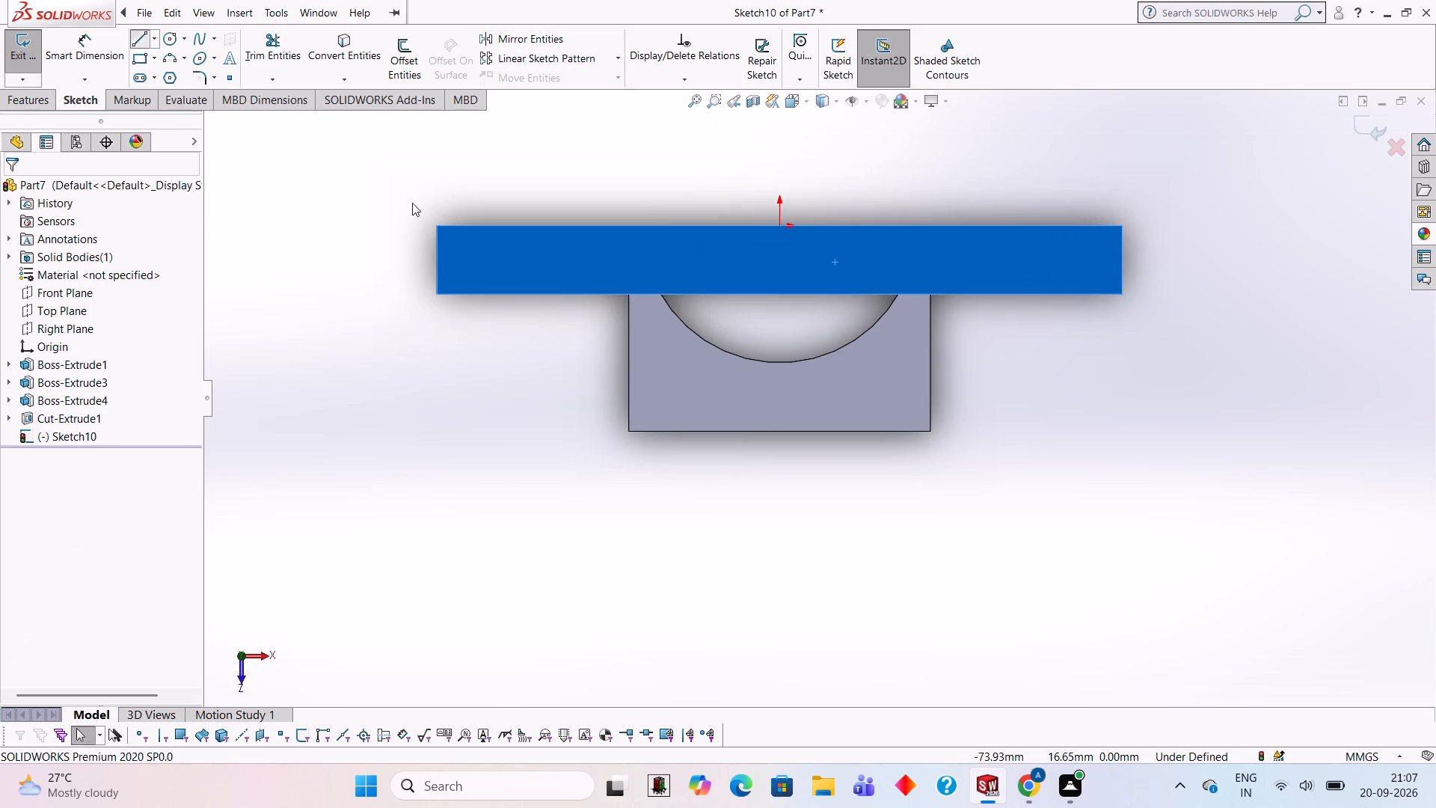
{"action": "left_click", "coordinate": [779, 294]}
{"action": "key", "text": "4"}
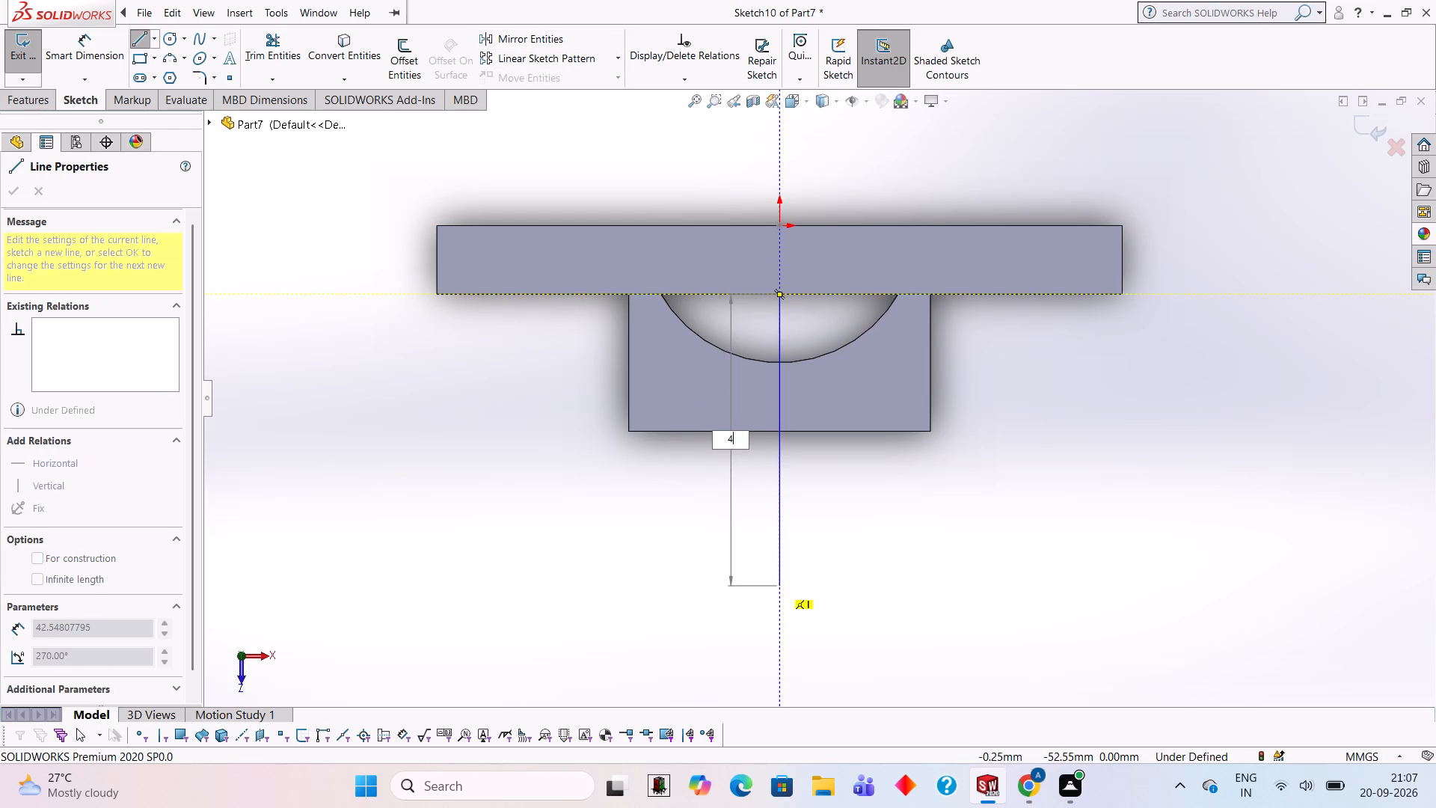
{"action": "key", "text": "5"}
{"action": "key", "text": "Return"}
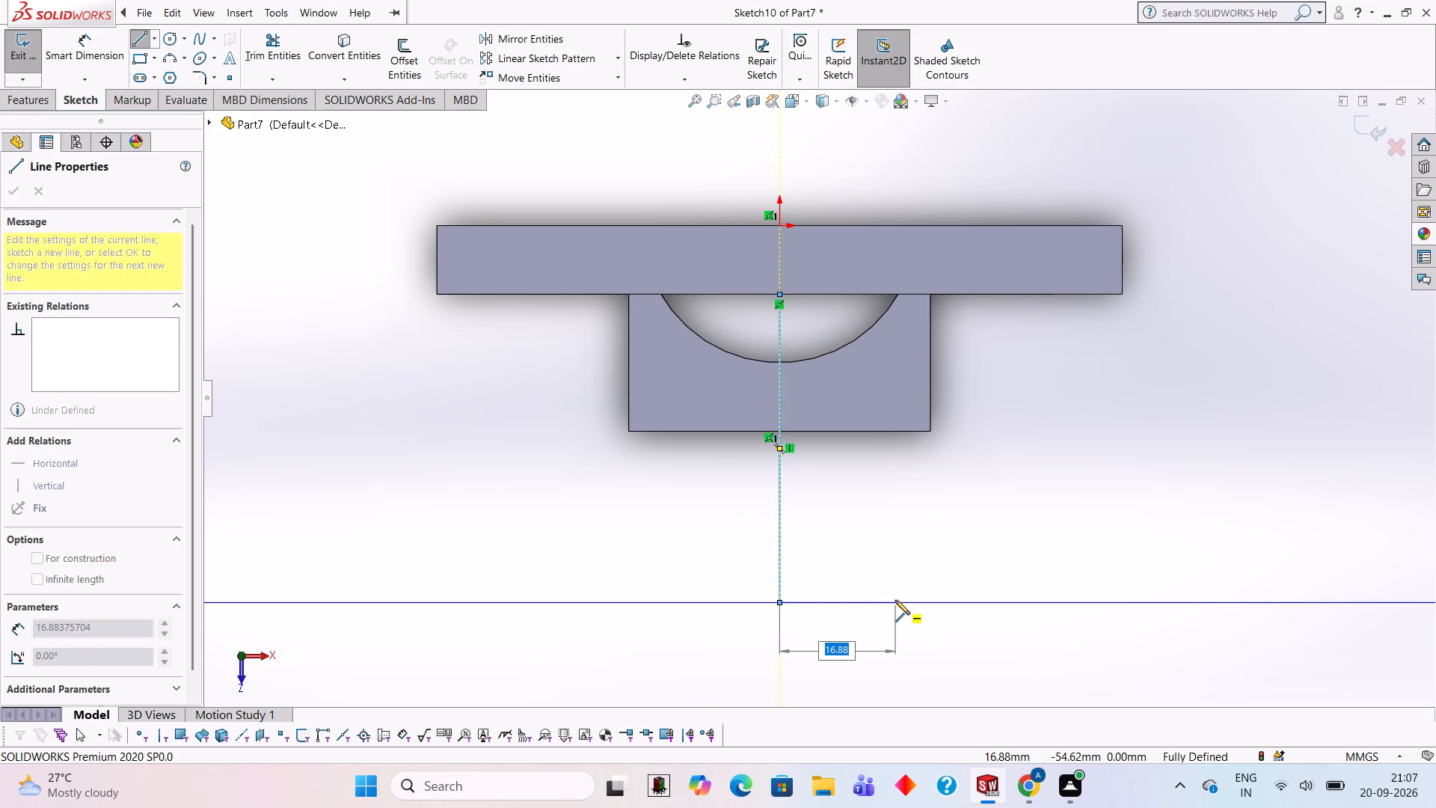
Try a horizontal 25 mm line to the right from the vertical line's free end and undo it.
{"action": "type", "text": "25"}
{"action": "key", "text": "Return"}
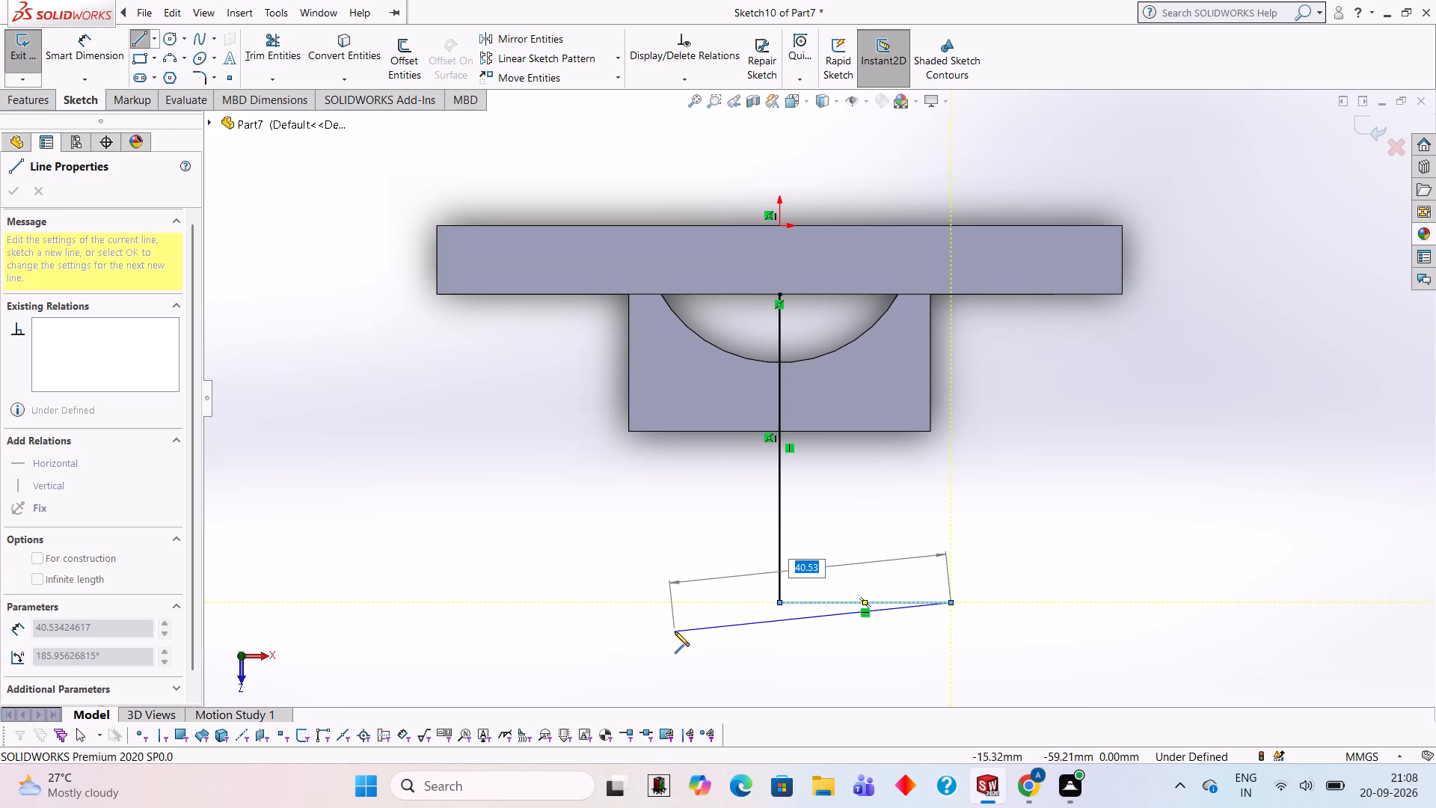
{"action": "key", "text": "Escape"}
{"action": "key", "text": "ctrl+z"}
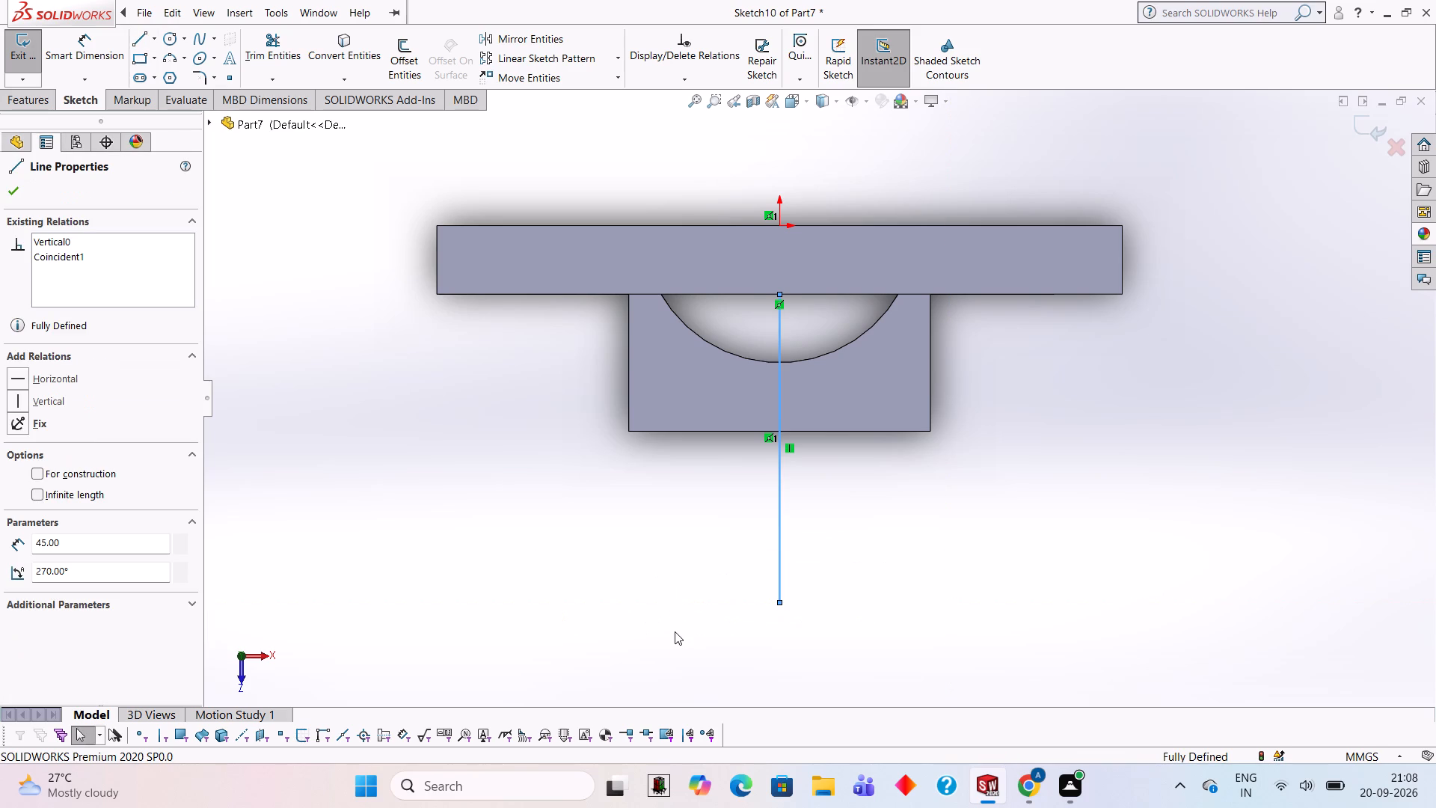
Sketch a horizontal 20 mm line rightward from the vertical line's free end, a slanted line to the right block-side corner, and a line to the opposite corner.
{"action": "left_click", "coordinate": [144, 43]}
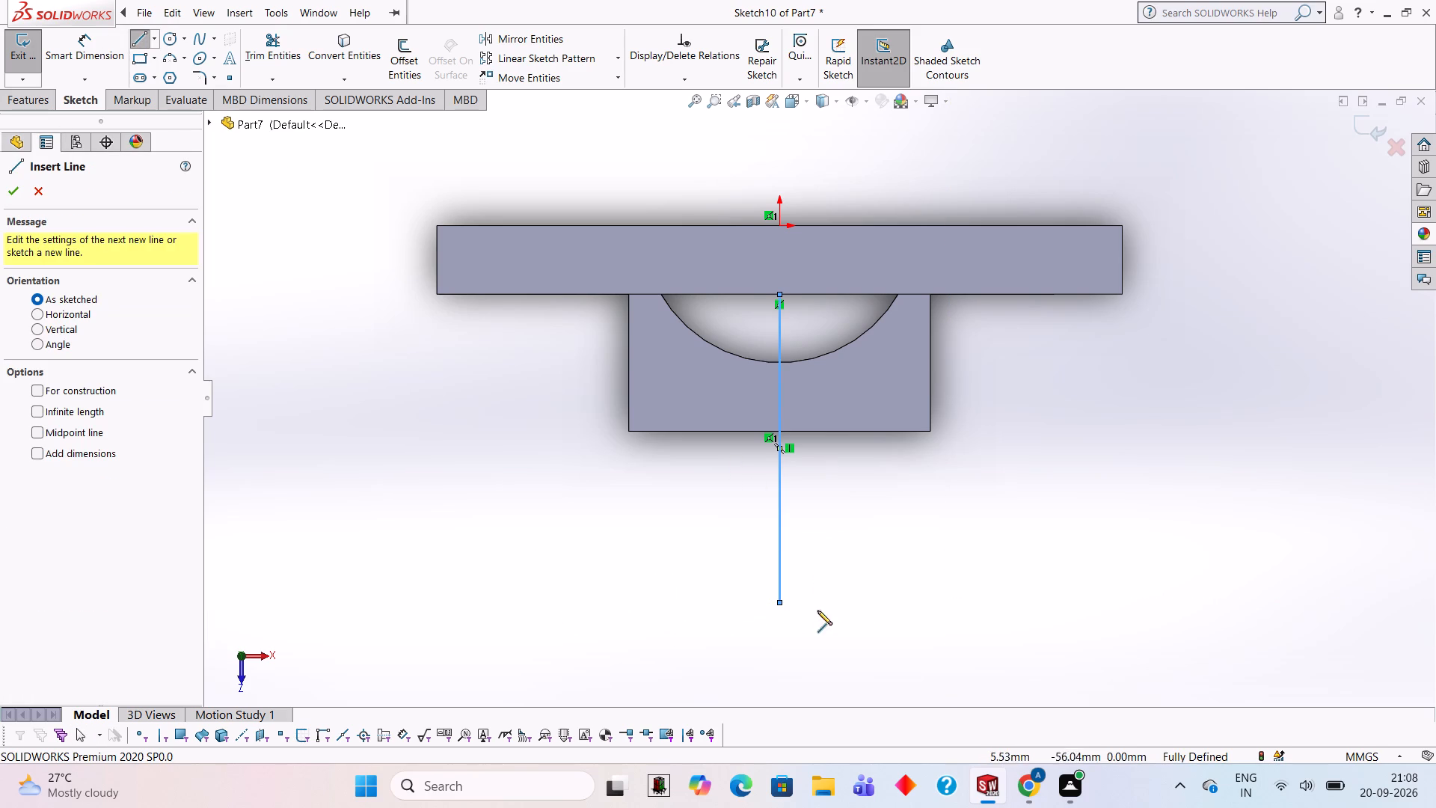
{"action": "left_click", "coordinate": [776, 602]}
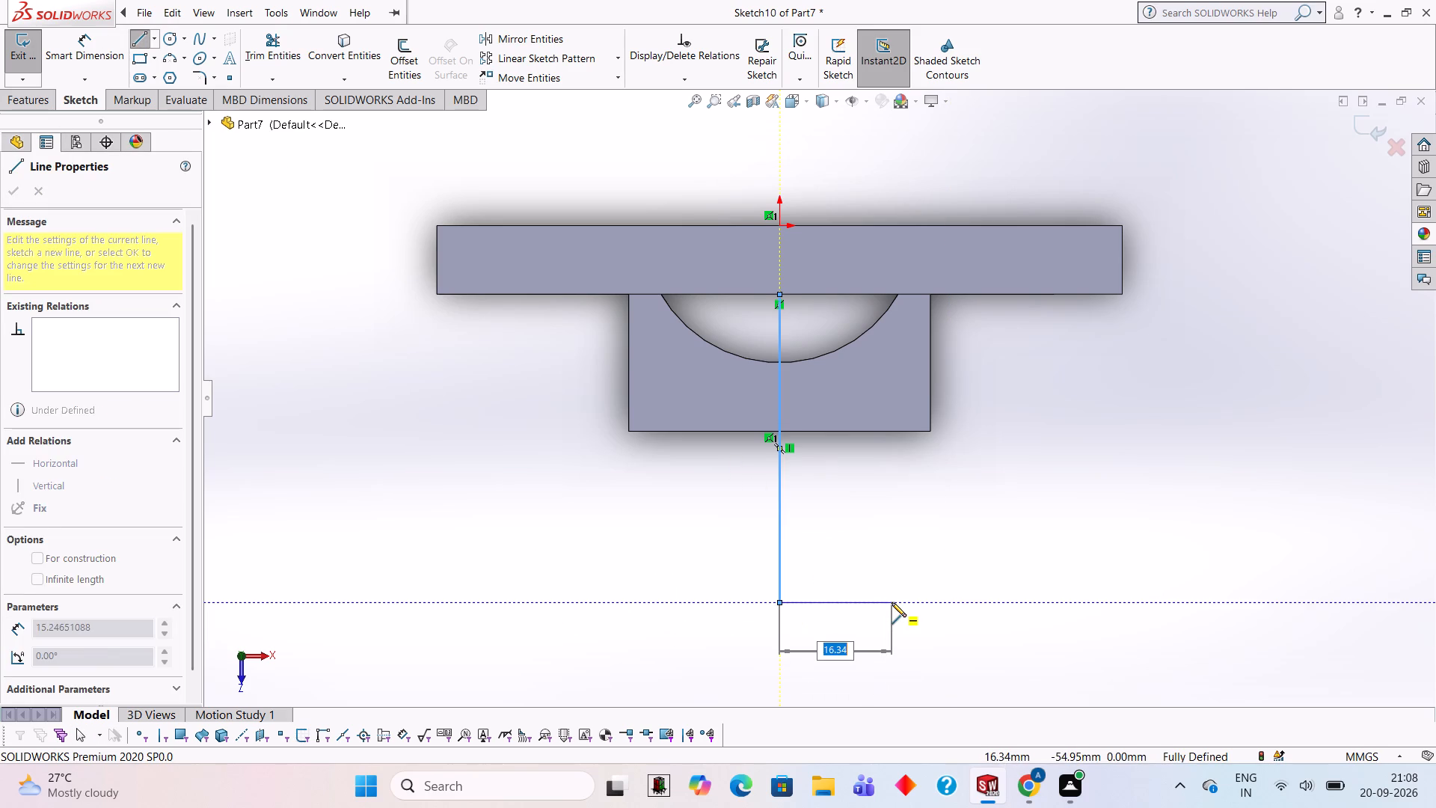
{"action": "type", "text": "20"}
{"action": "key", "text": "Return"}
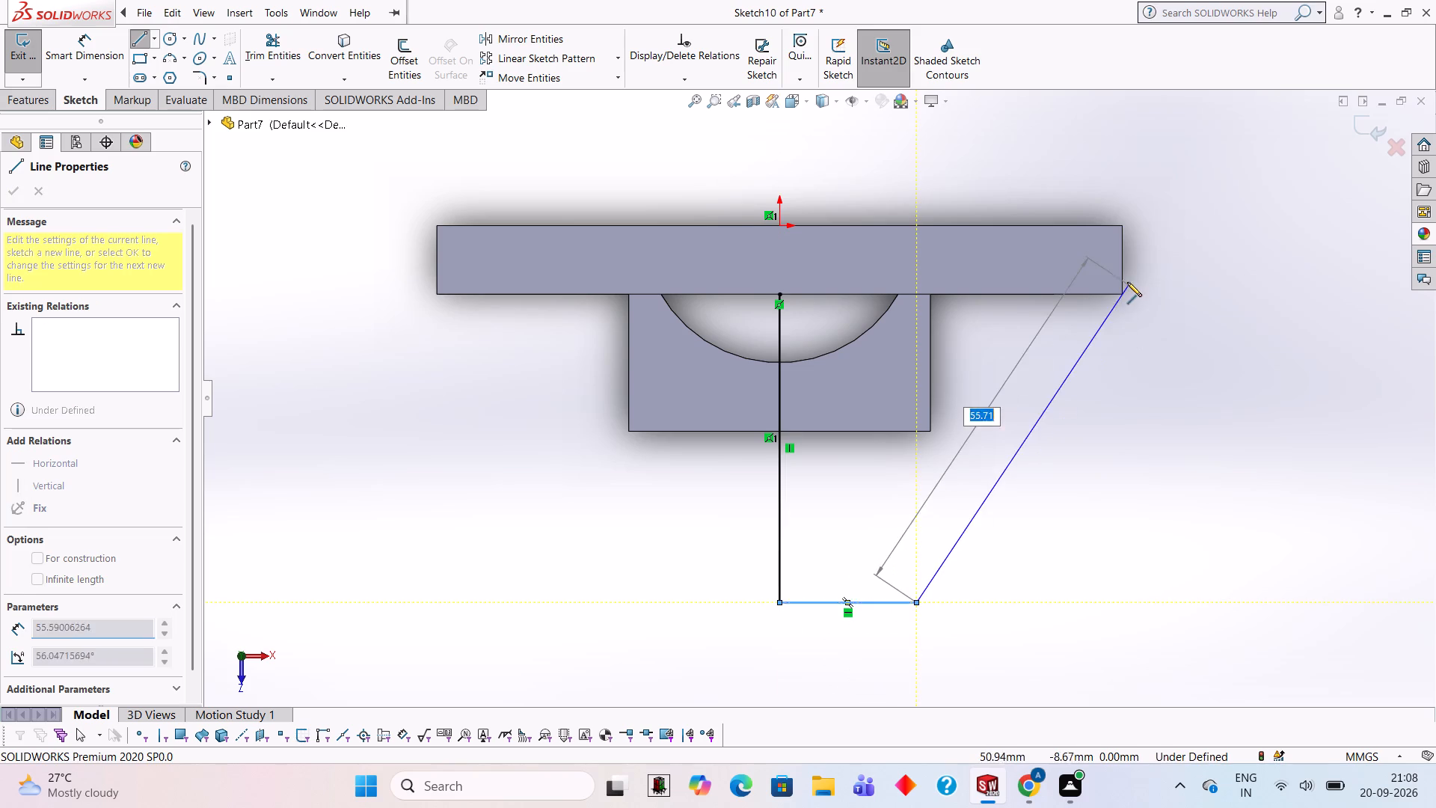
{"action": "left_click", "coordinate": [1120, 293]}
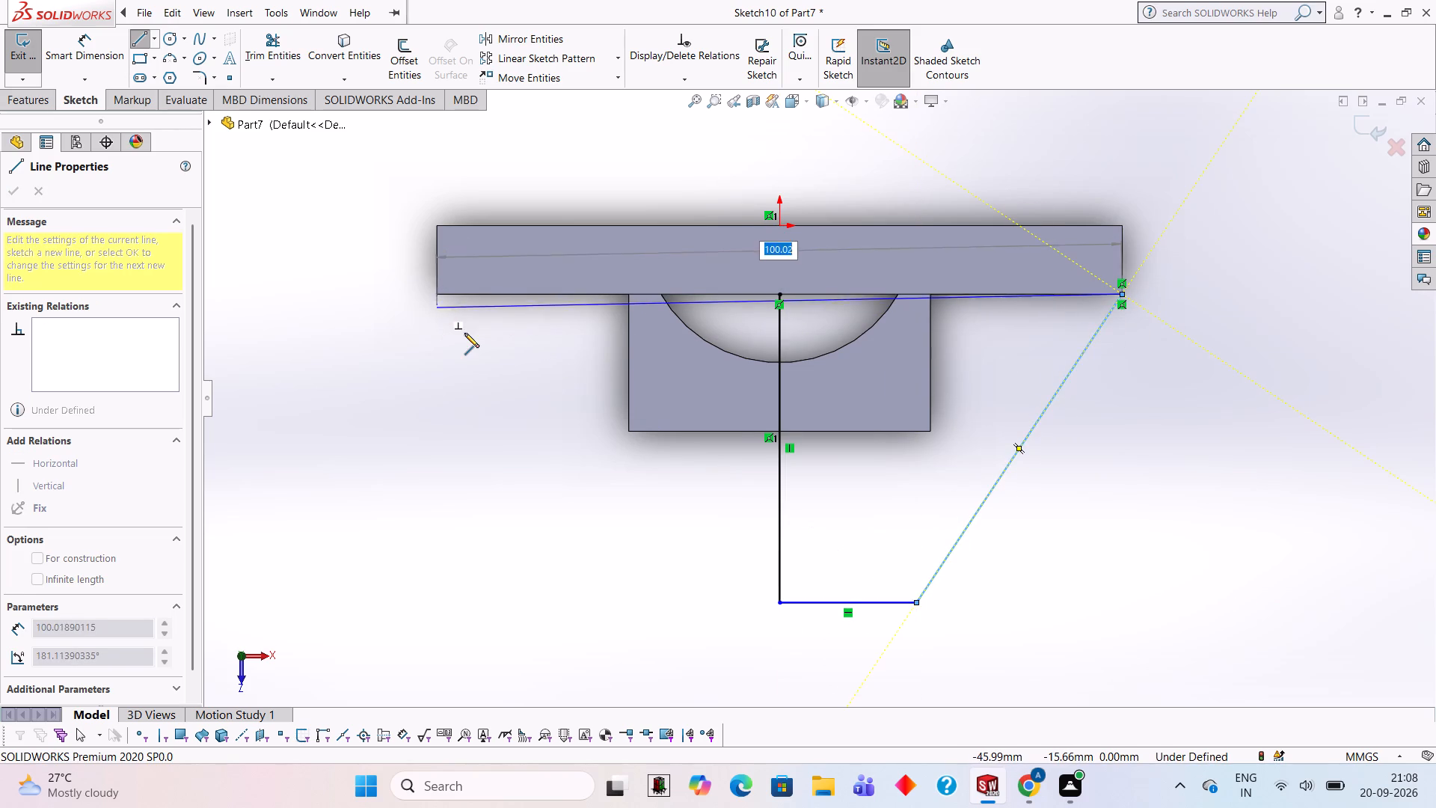
{"action": "left_click", "coordinate": [437, 293]}
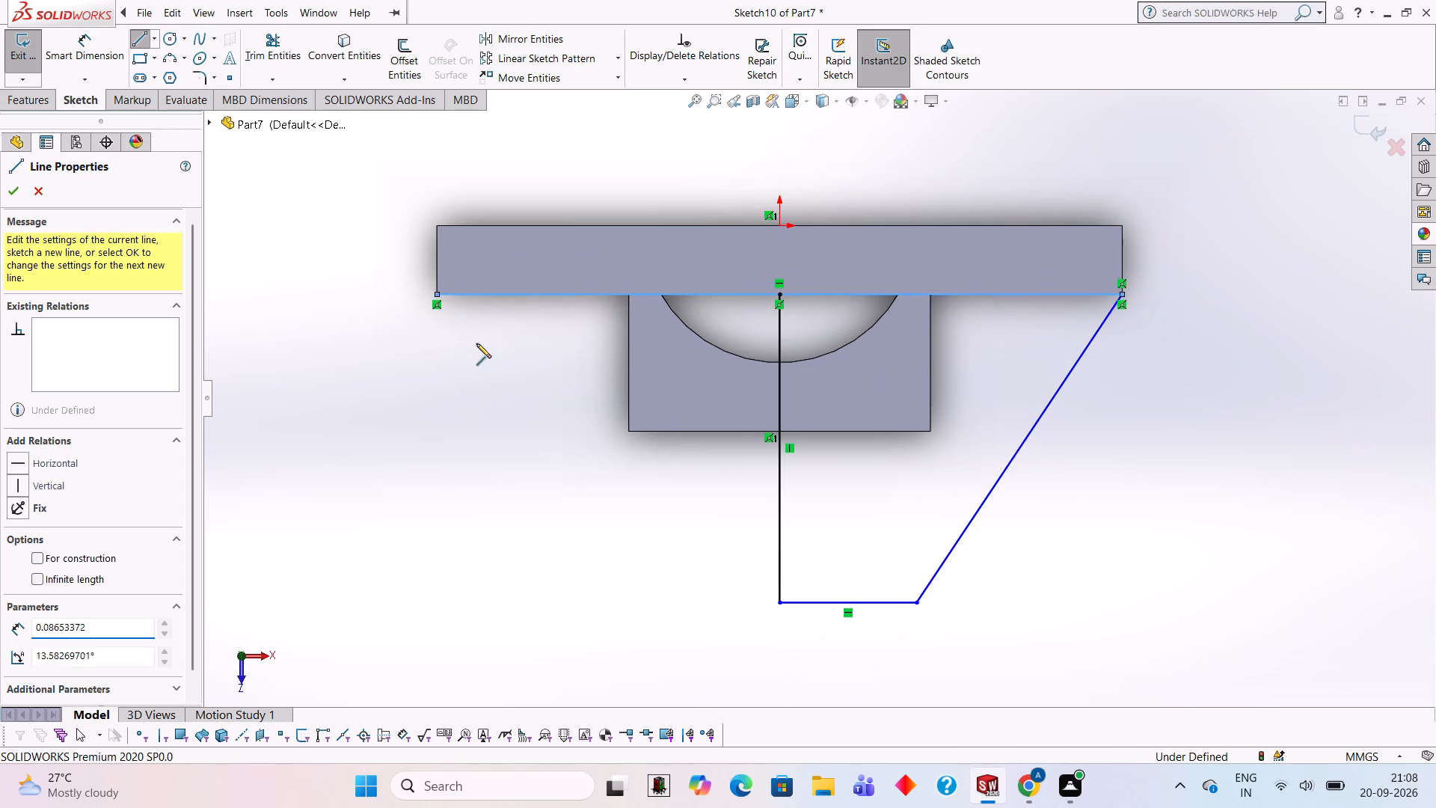
{"action": "key", "text": "Escape"}
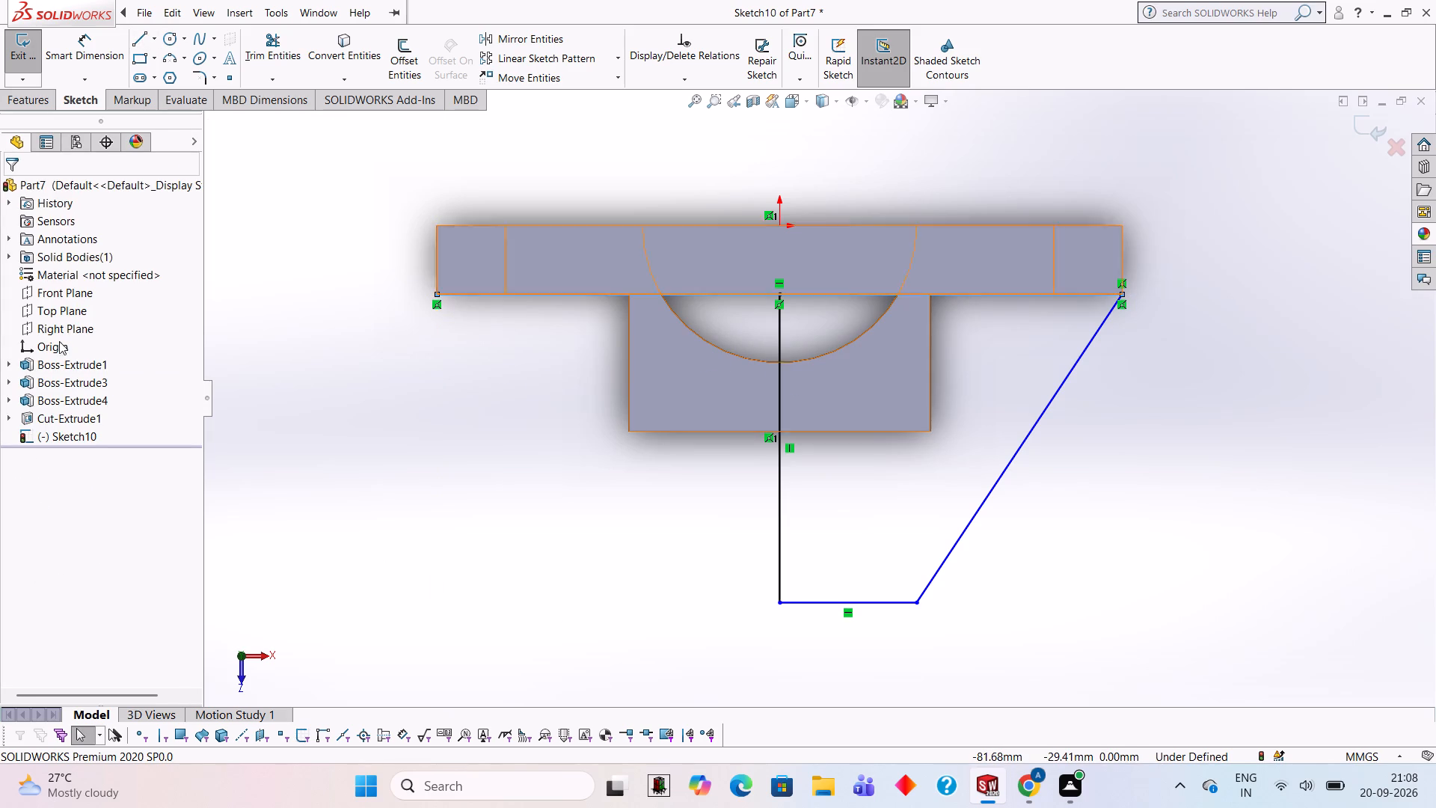
Sketch a horizontal 20 mm line leftward from the vertical line's free end and a slanted line to the left block-side corner.
{"action": "left_click", "coordinate": [133, 36]}
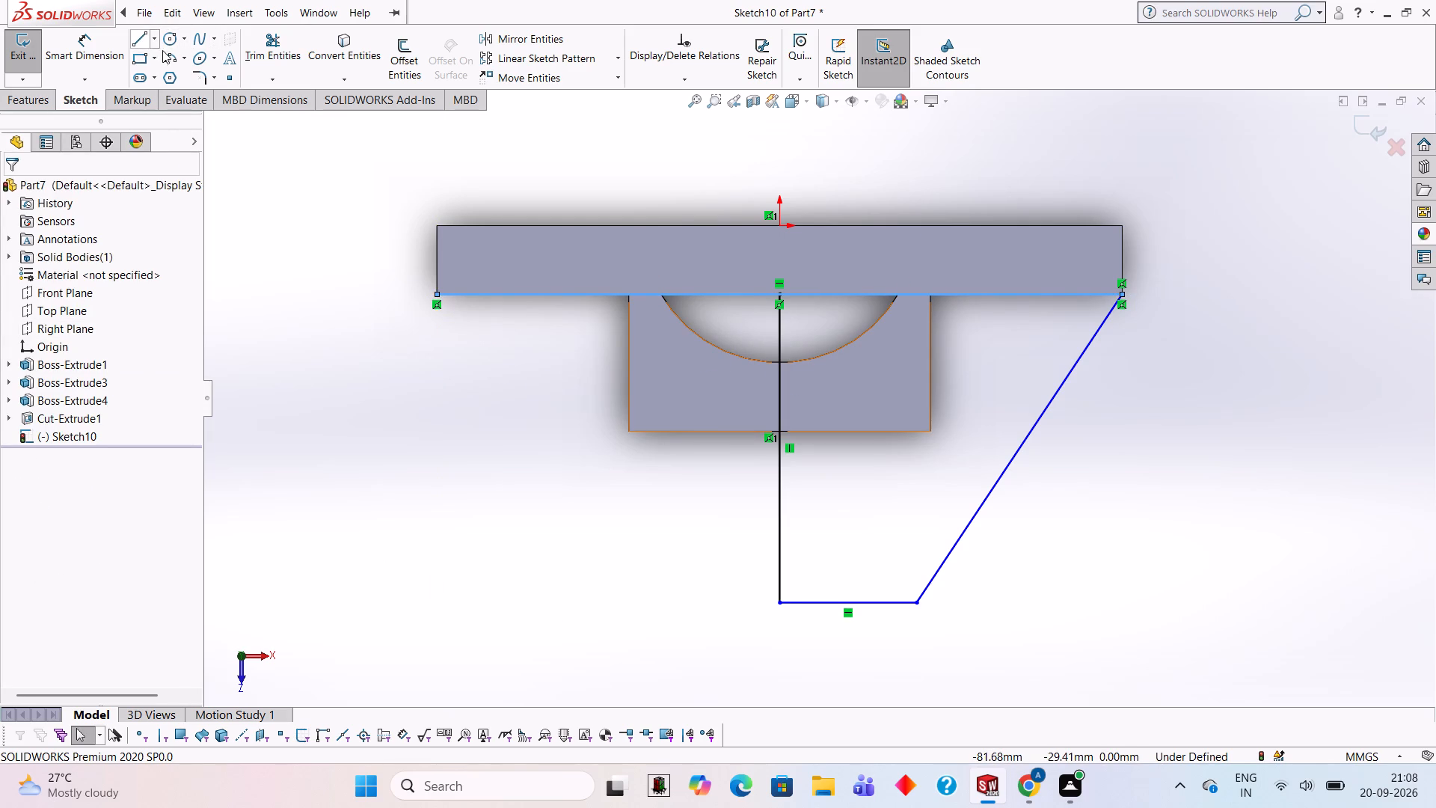
{"action": "left_click", "coordinate": [778, 602]}
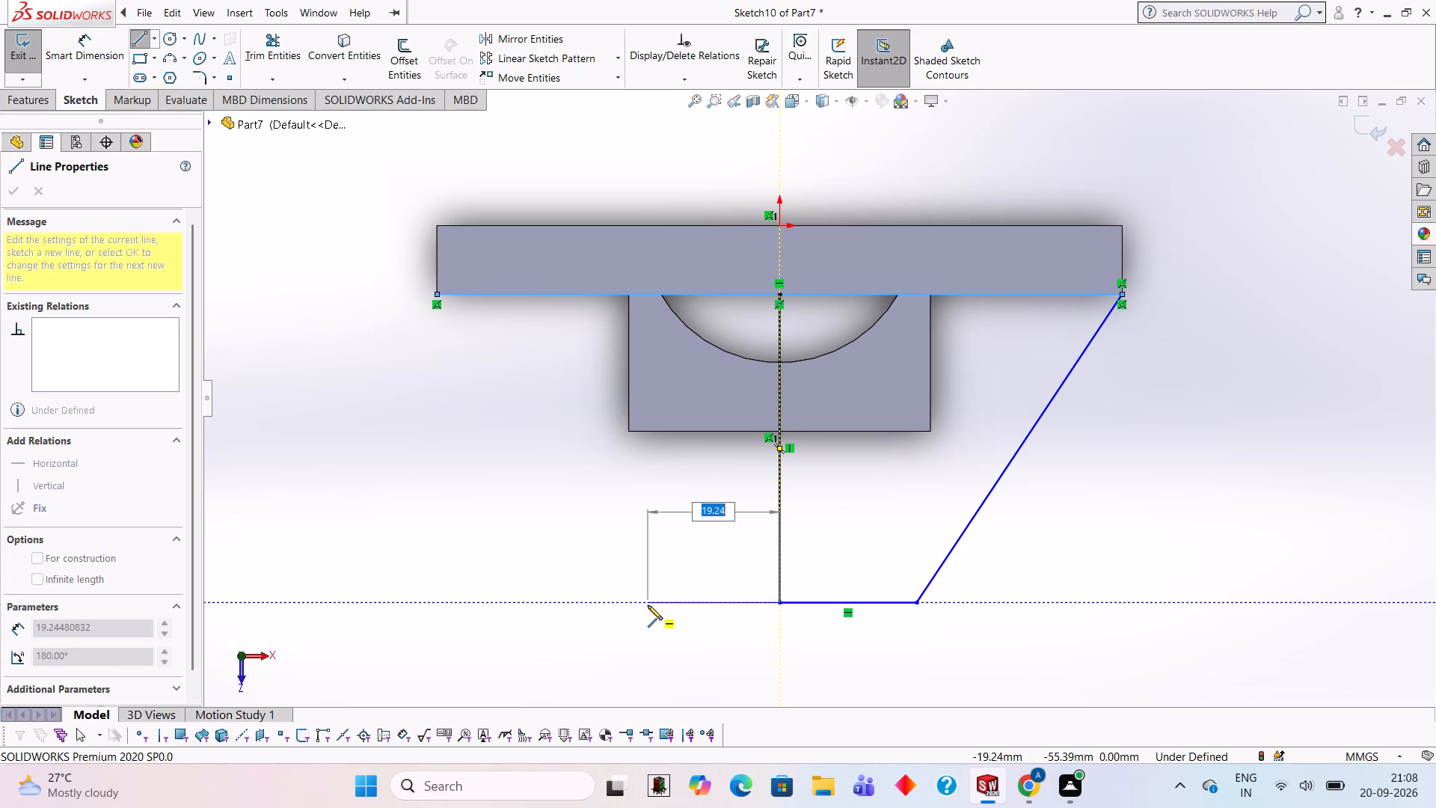
{"action": "type", "text": "20"}
{"action": "key", "text": "Return"}
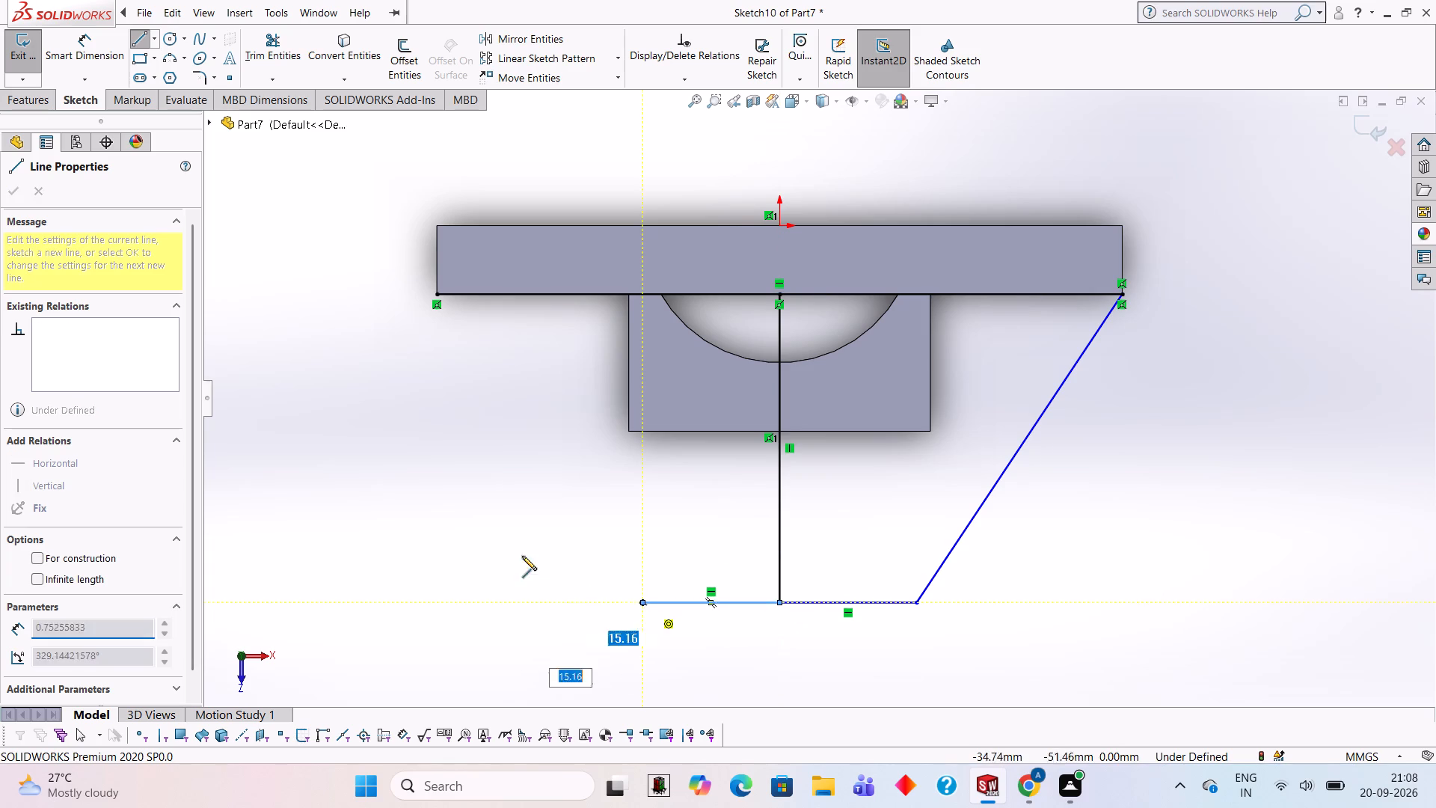
{"action": "left_click", "coordinate": [435, 297]}
{"action": "key", "text": "Escape"}
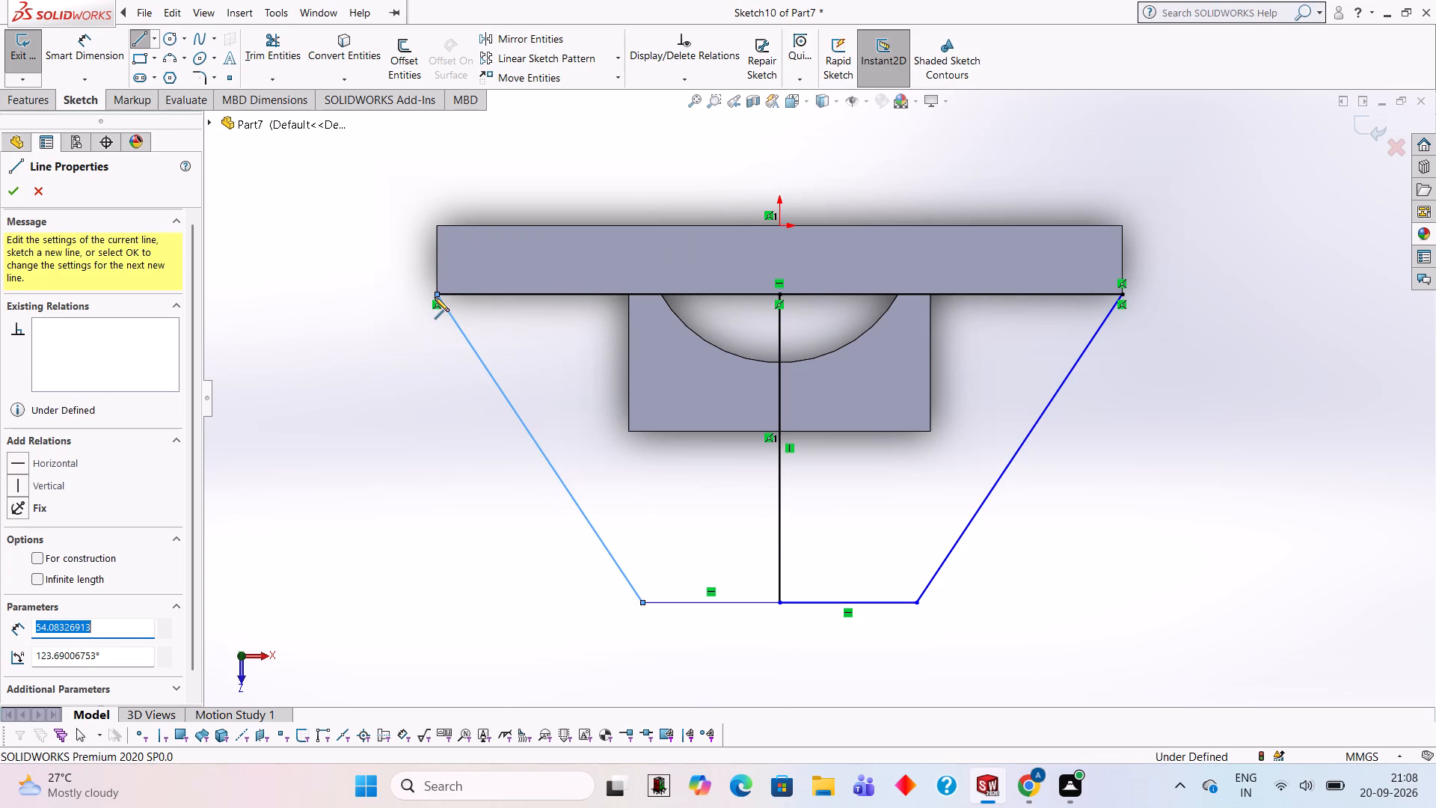
Delete the vertical 45 mm centre line from the trapezoidal profile.
{"action": "left_click", "coordinate": [782, 516]}
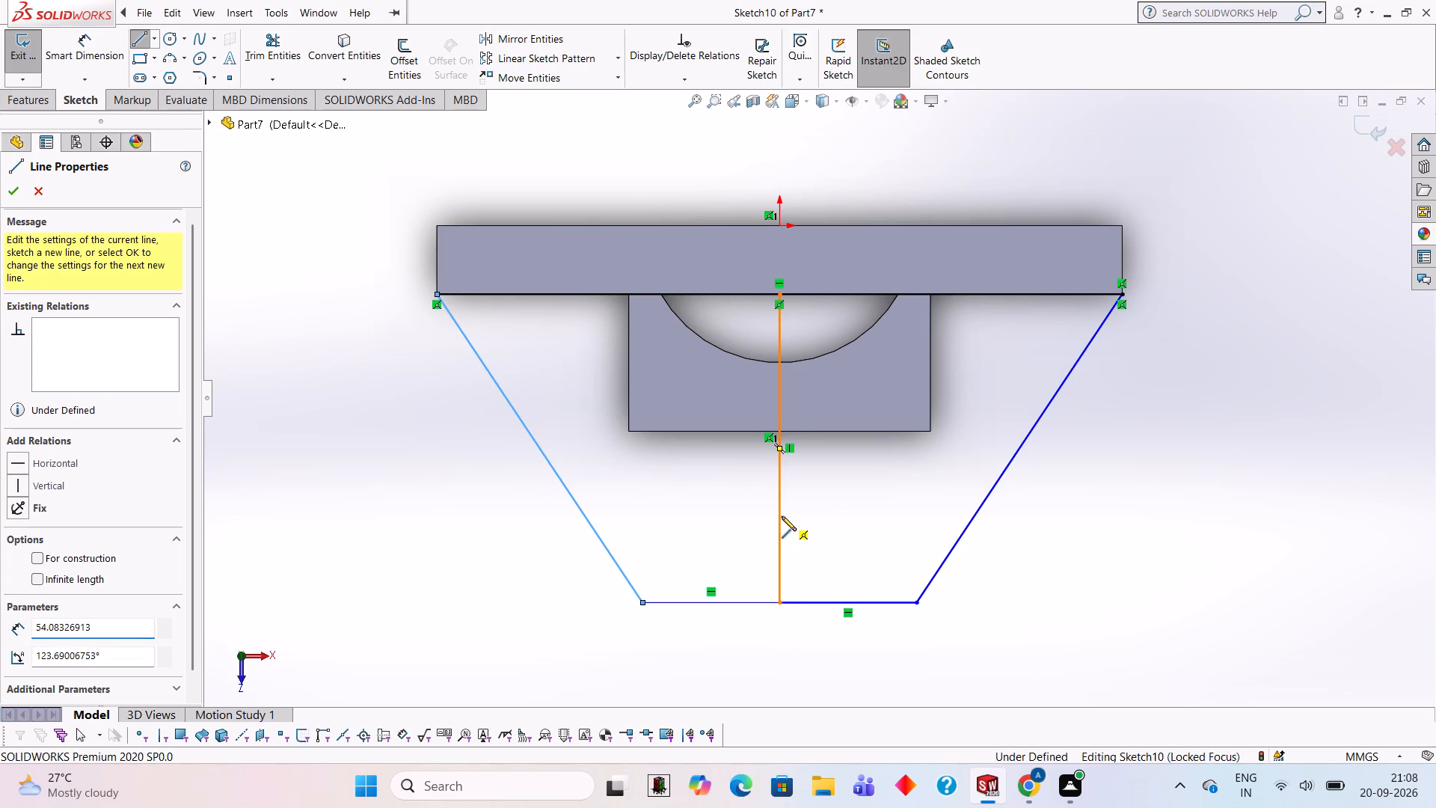
{"action": "key", "text": "Delete"}
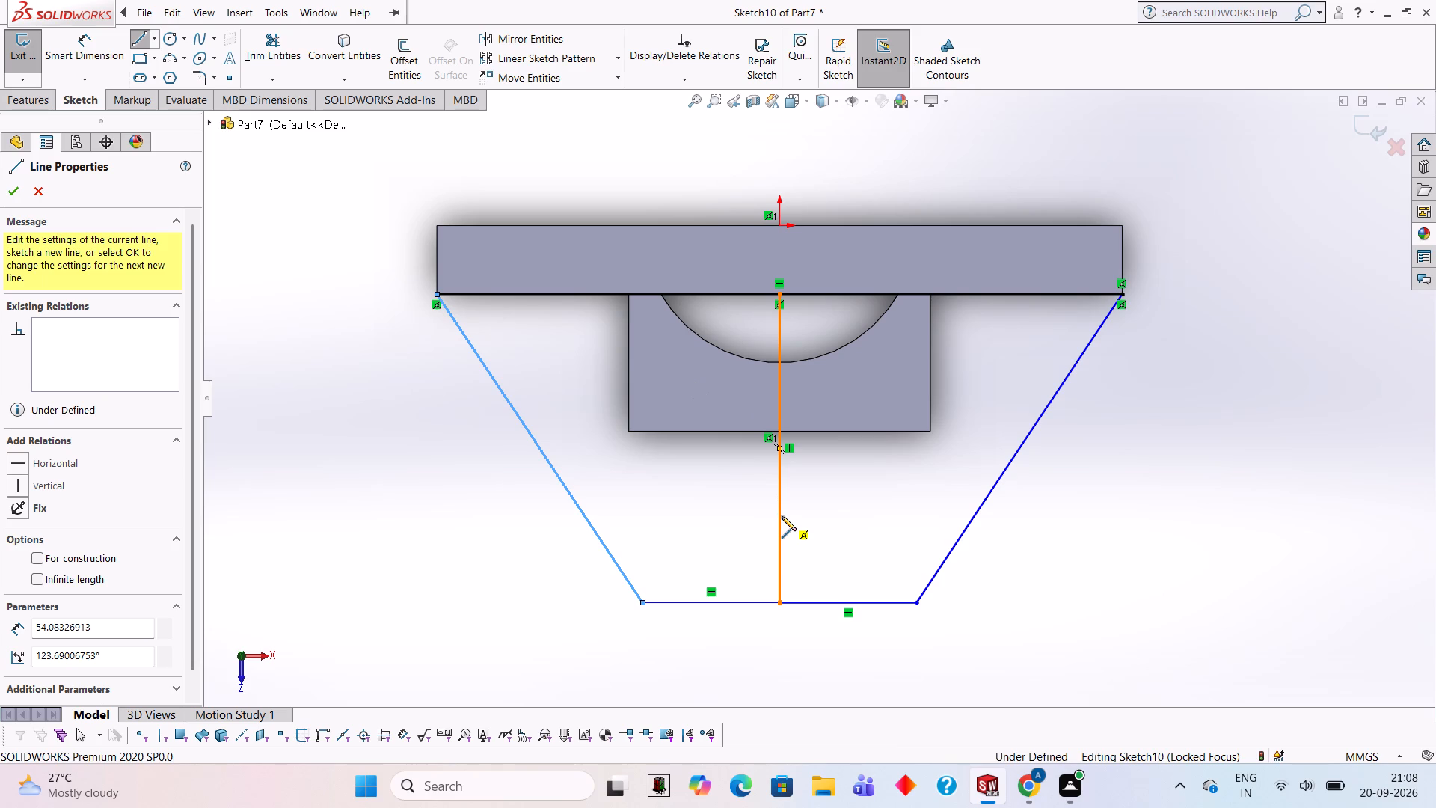
{"action": "left_click", "coordinate": [780, 516]}
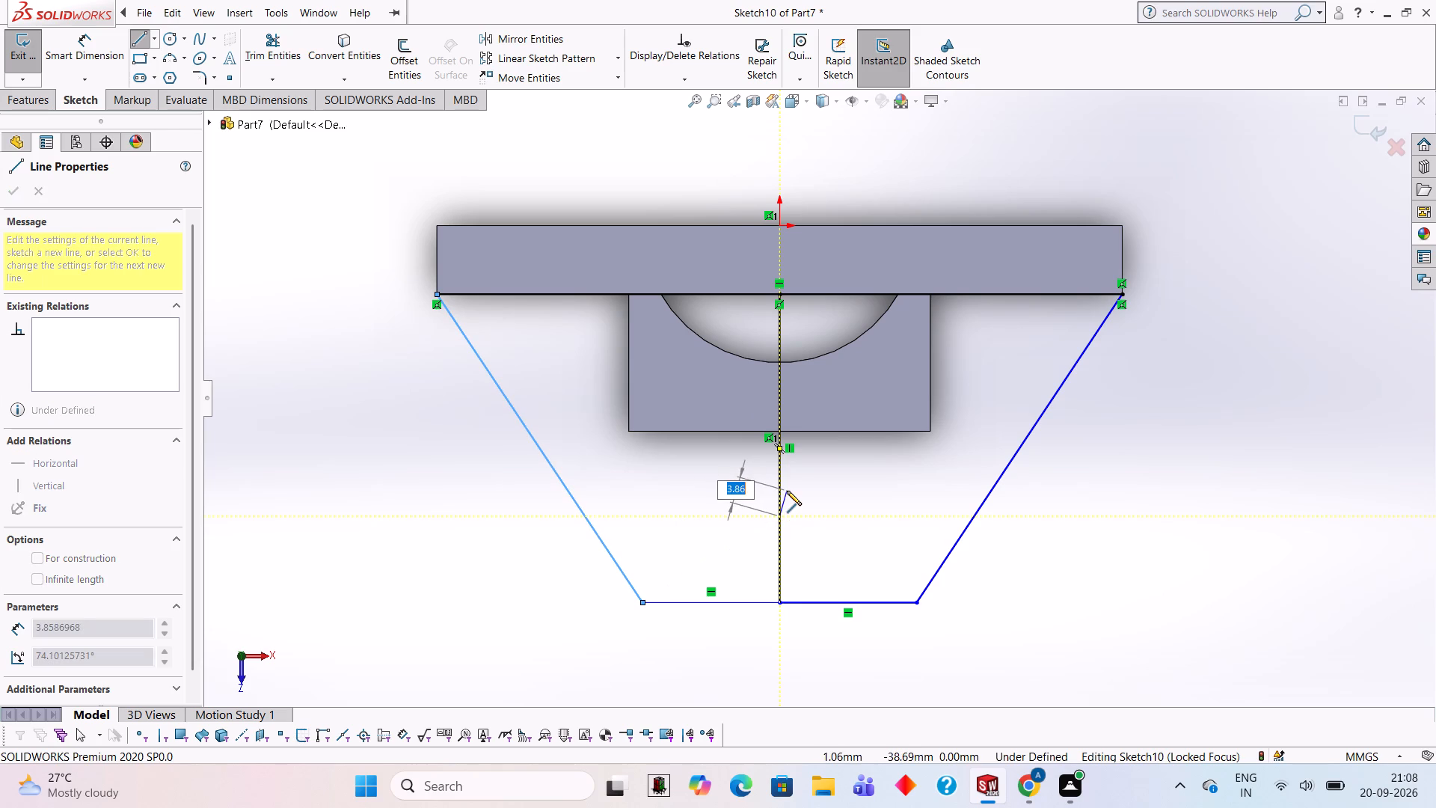
{"action": "key", "text": "Escape"}
{"action": "left_click", "coordinate": [782, 488]}
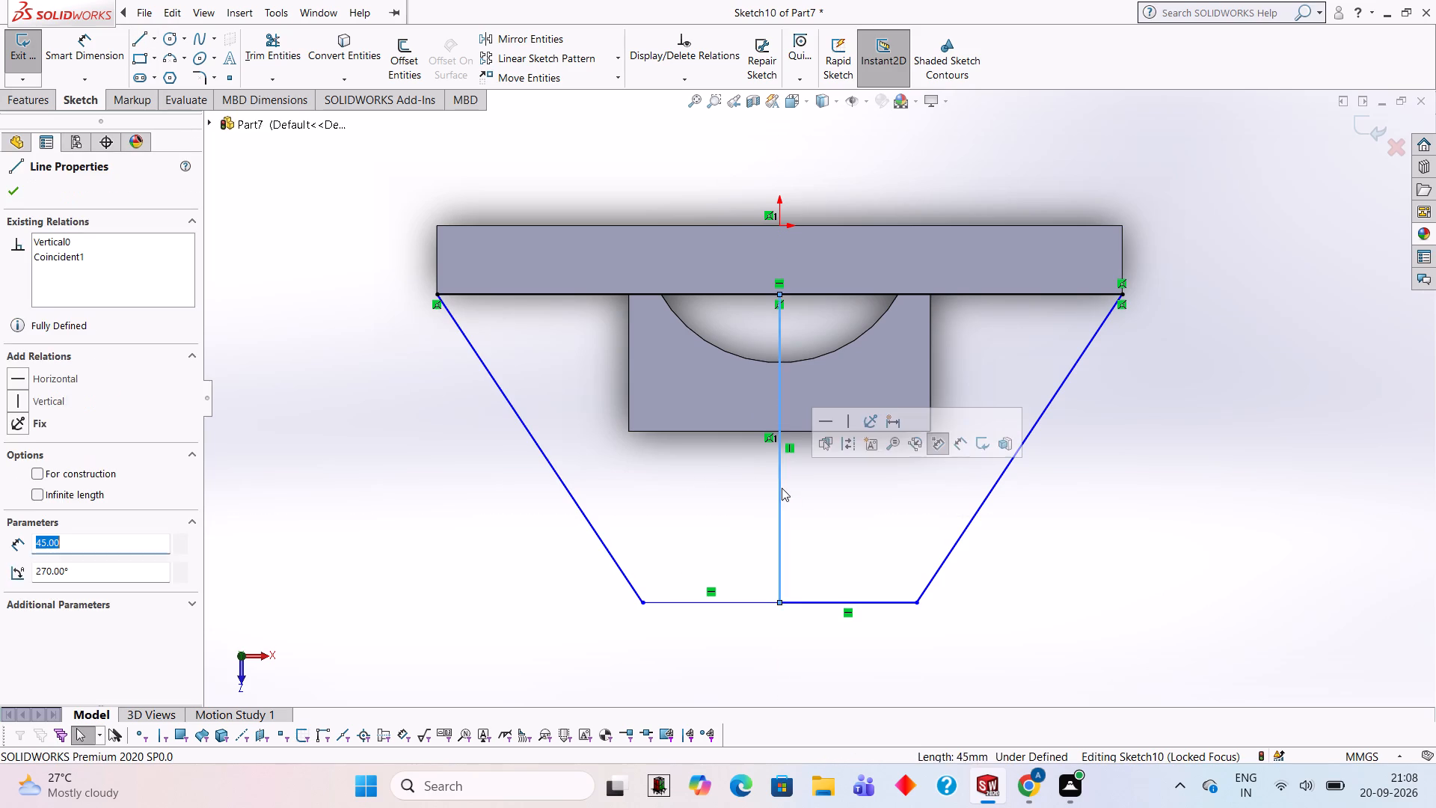
{"action": "key", "text": "Delete"}
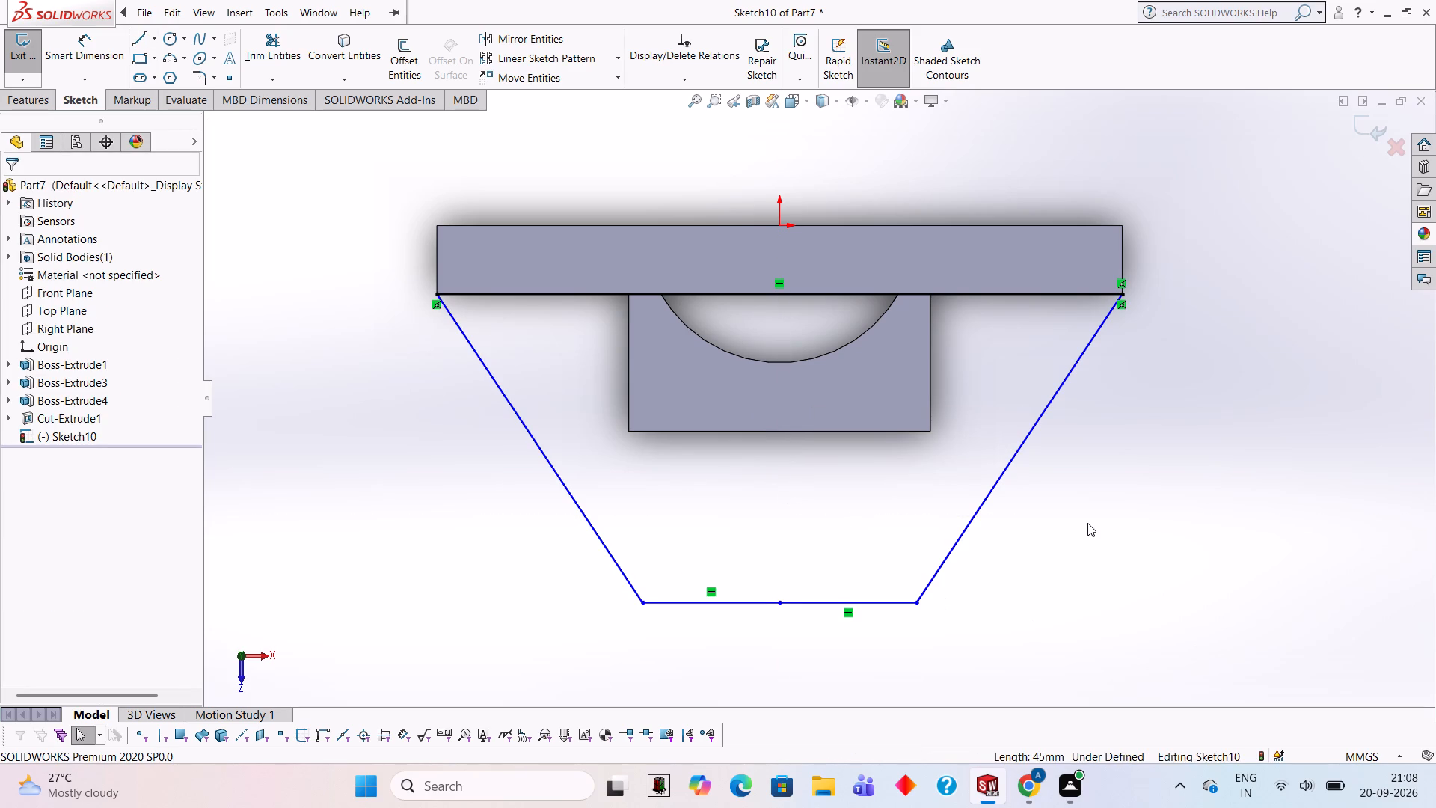
Extrude the trapezoidal profile 21 mm with the direction reversed, so it runs over the block.
{"action": "middle_click_drag", "start_coordinate": [1087, 523], "coordinate": [1089, 385]}
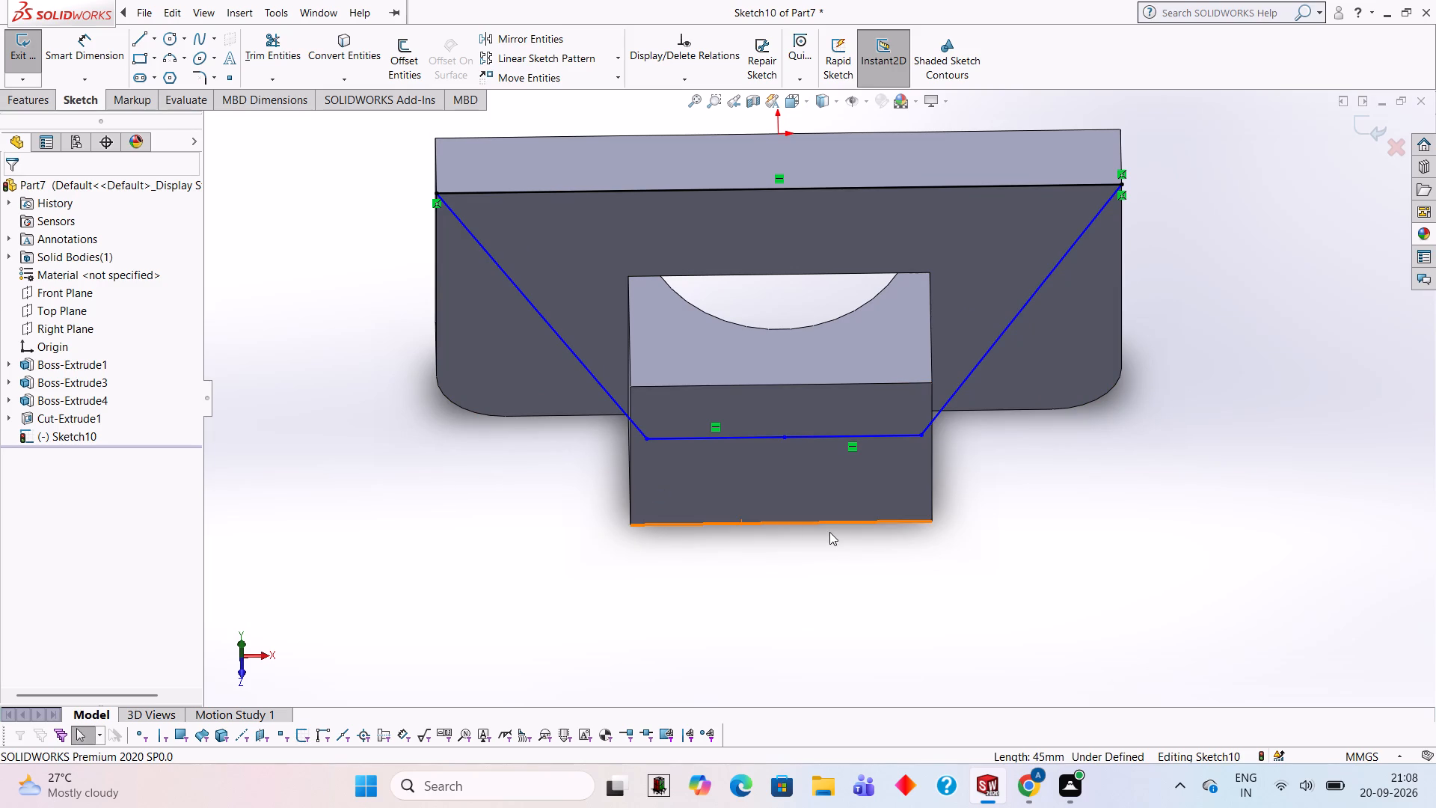
{"action": "middle_click_drag", "start_coordinate": [841, 532], "coordinate": [844, 393]}
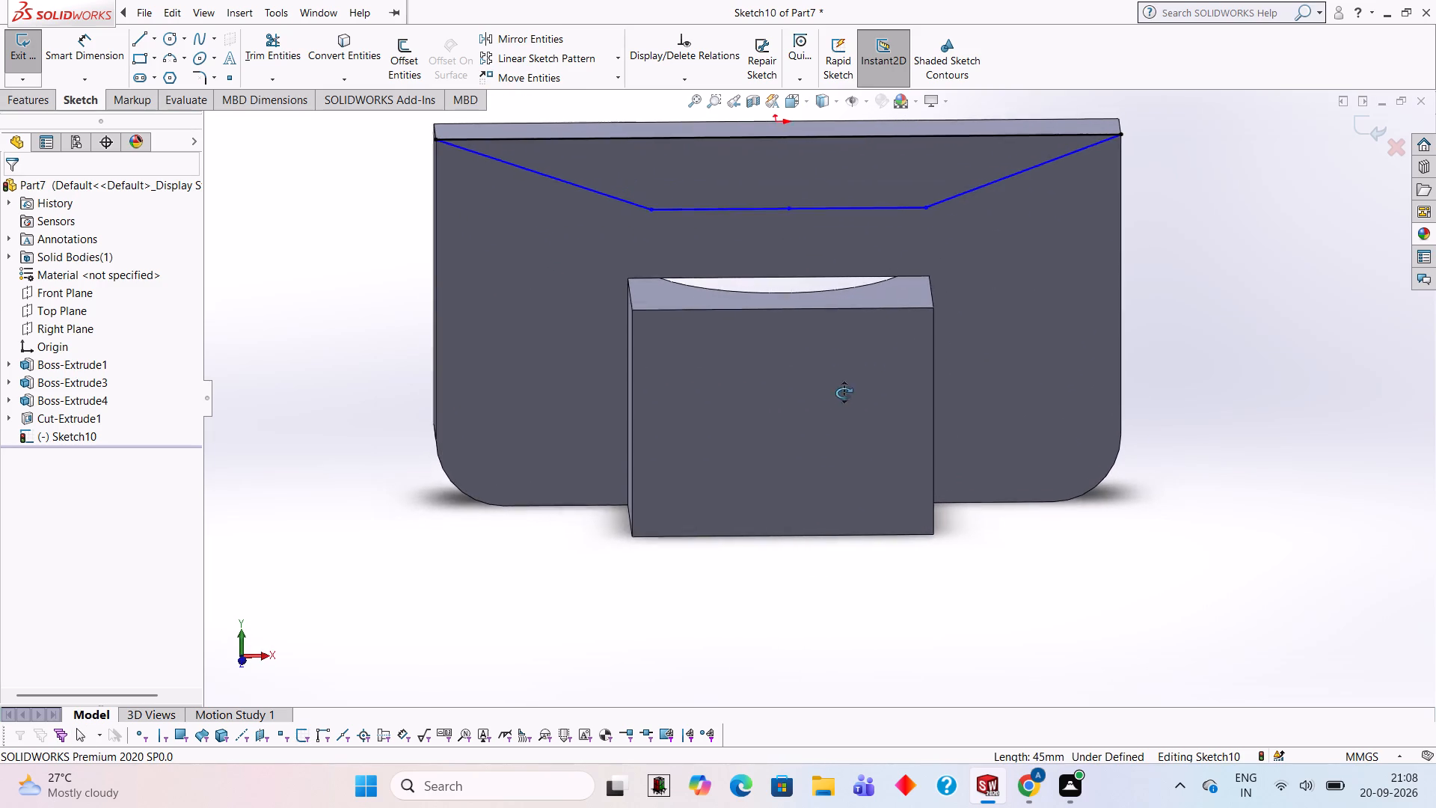
{"action": "middle_click_drag", "start_coordinate": [844, 393], "coordinate": [840, 575]}
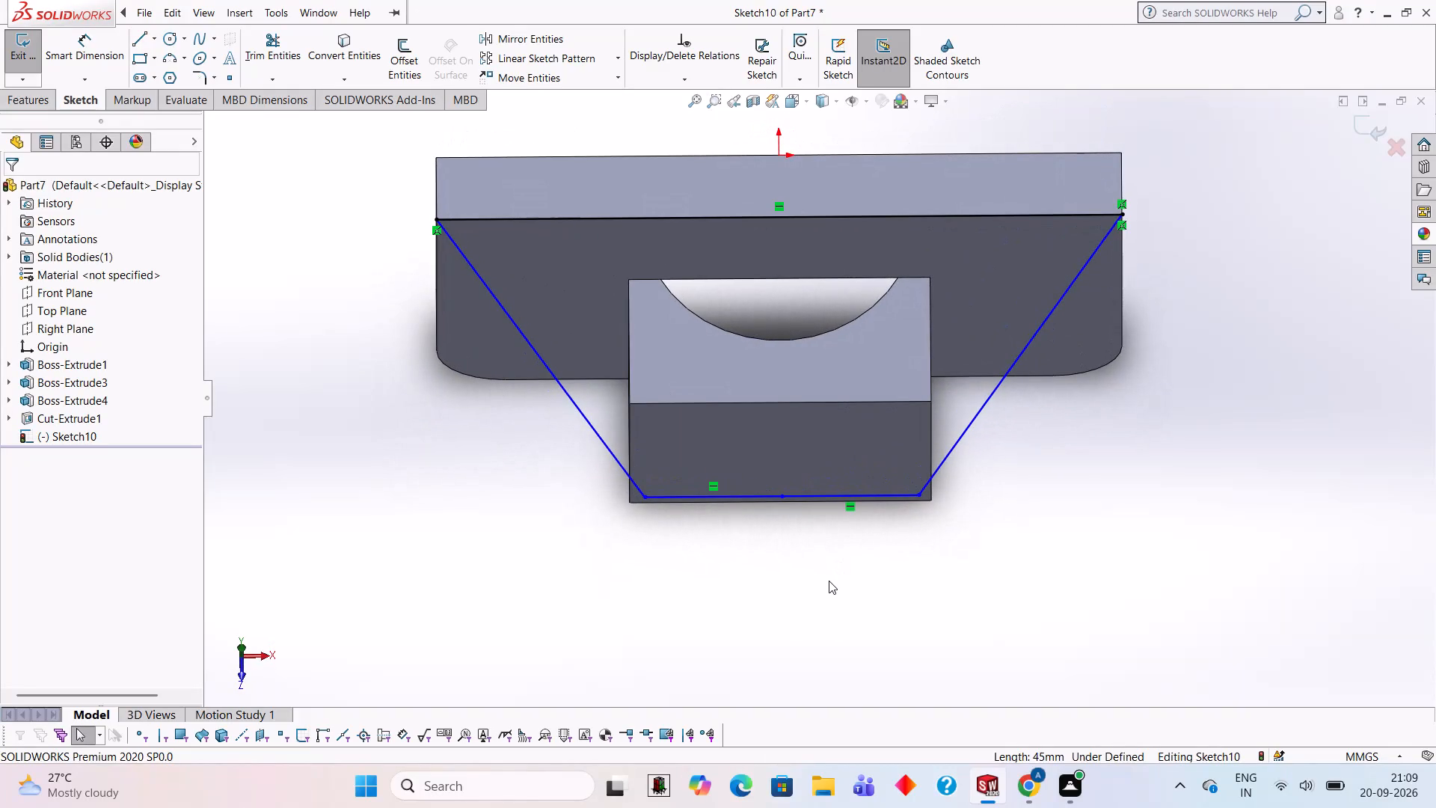
{"action": "middle_click_drag", "start_coordinate": [832, 583], "coordinate": [838, 375]}
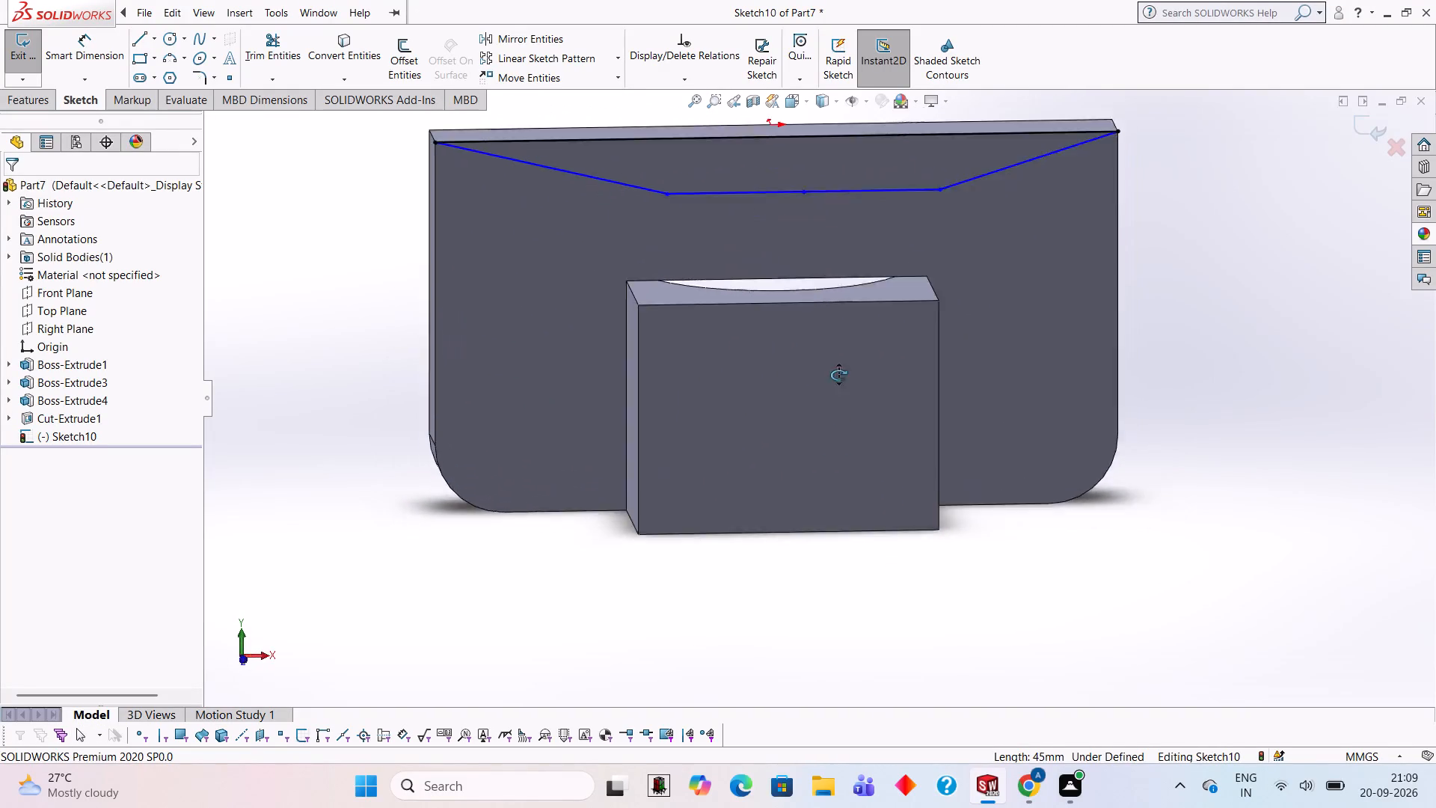
{"action": "middle_click_drag", "start_coordinate": [838, 375], "coordinate": [853, 456]}
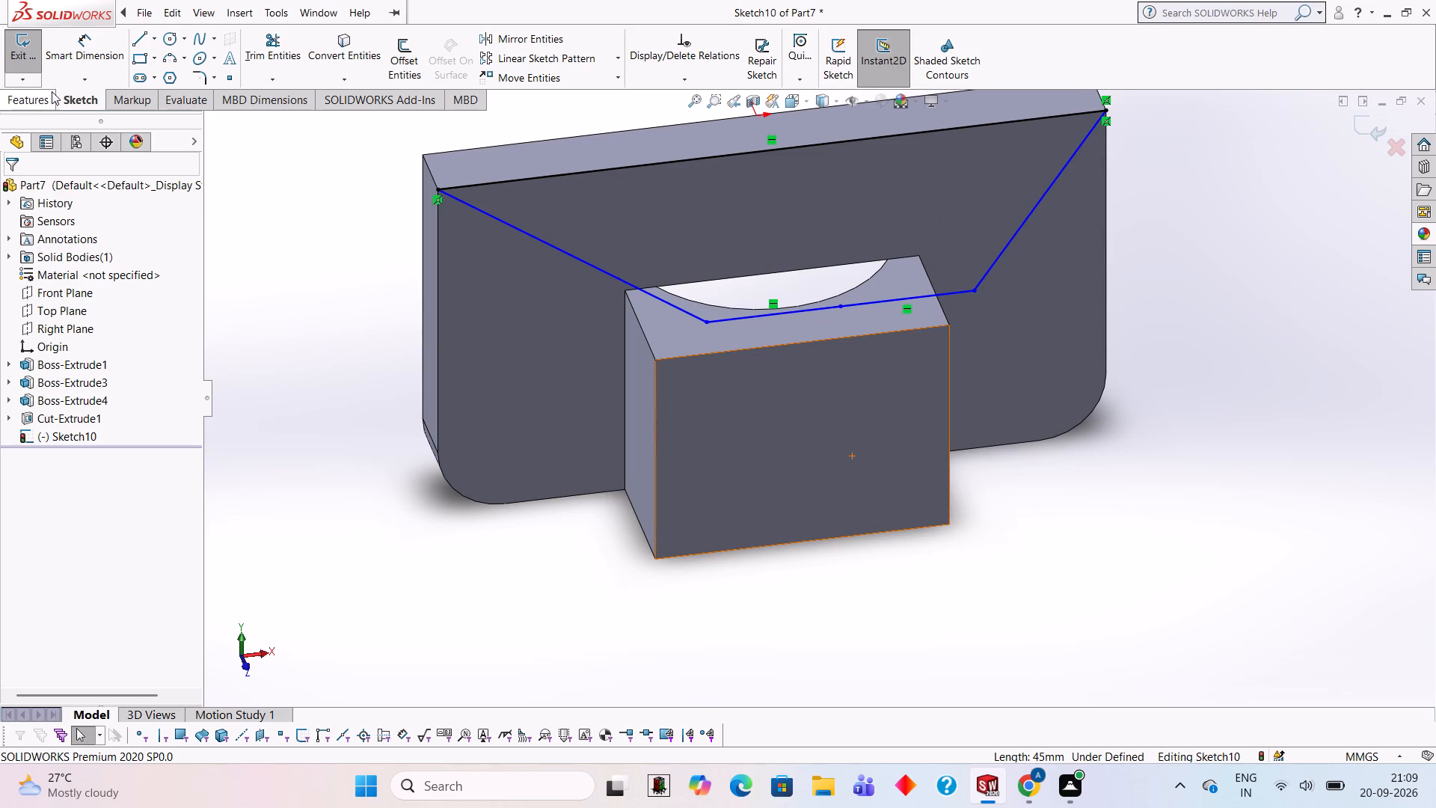
{"action": "left_click", "coordinate": [37, 94]}
{"action": "left_click", "coordinate": [36, 36]}
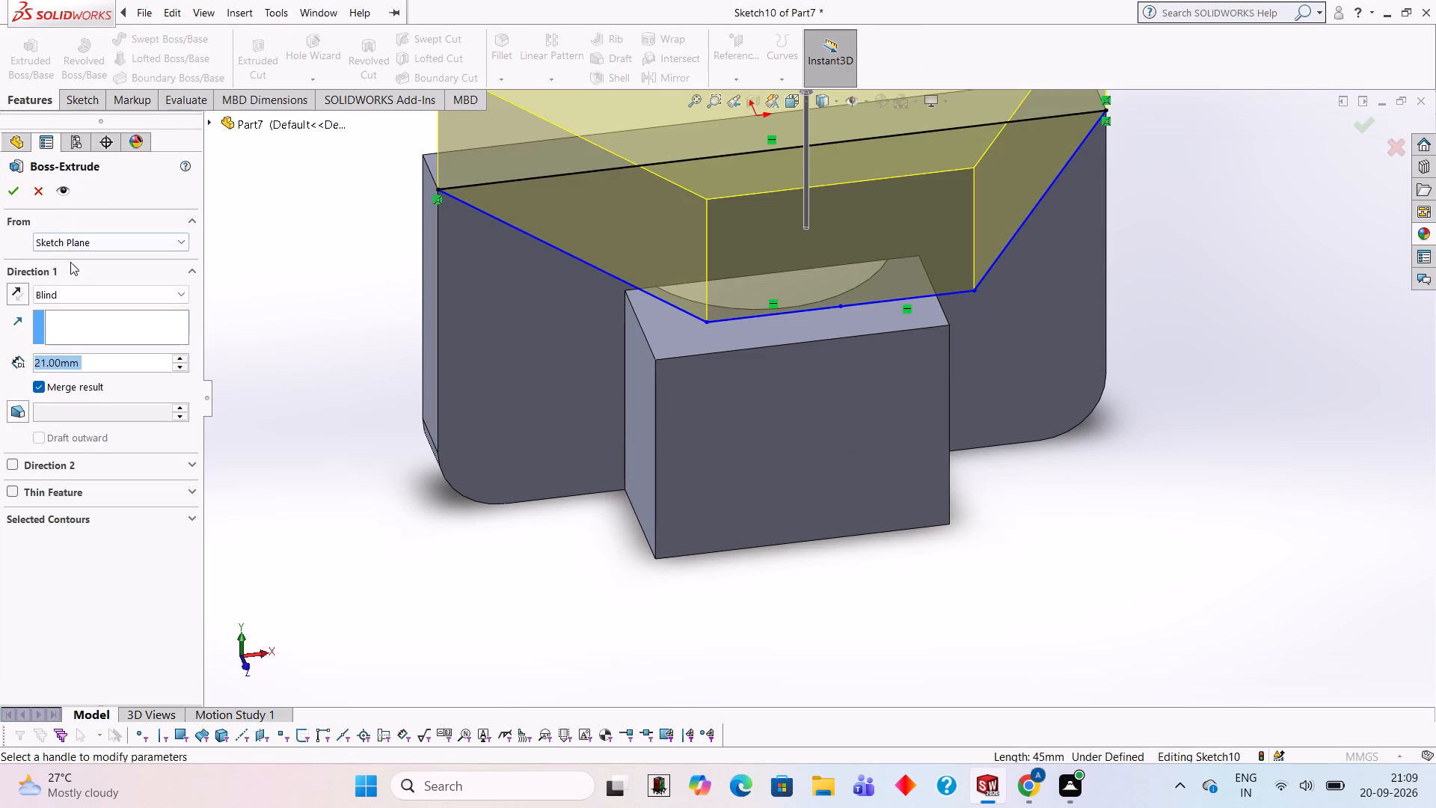
{"action": "left_click", "coordinate": [13, 296]}
{"action": "left_click", "coordinate": [12, 197]}
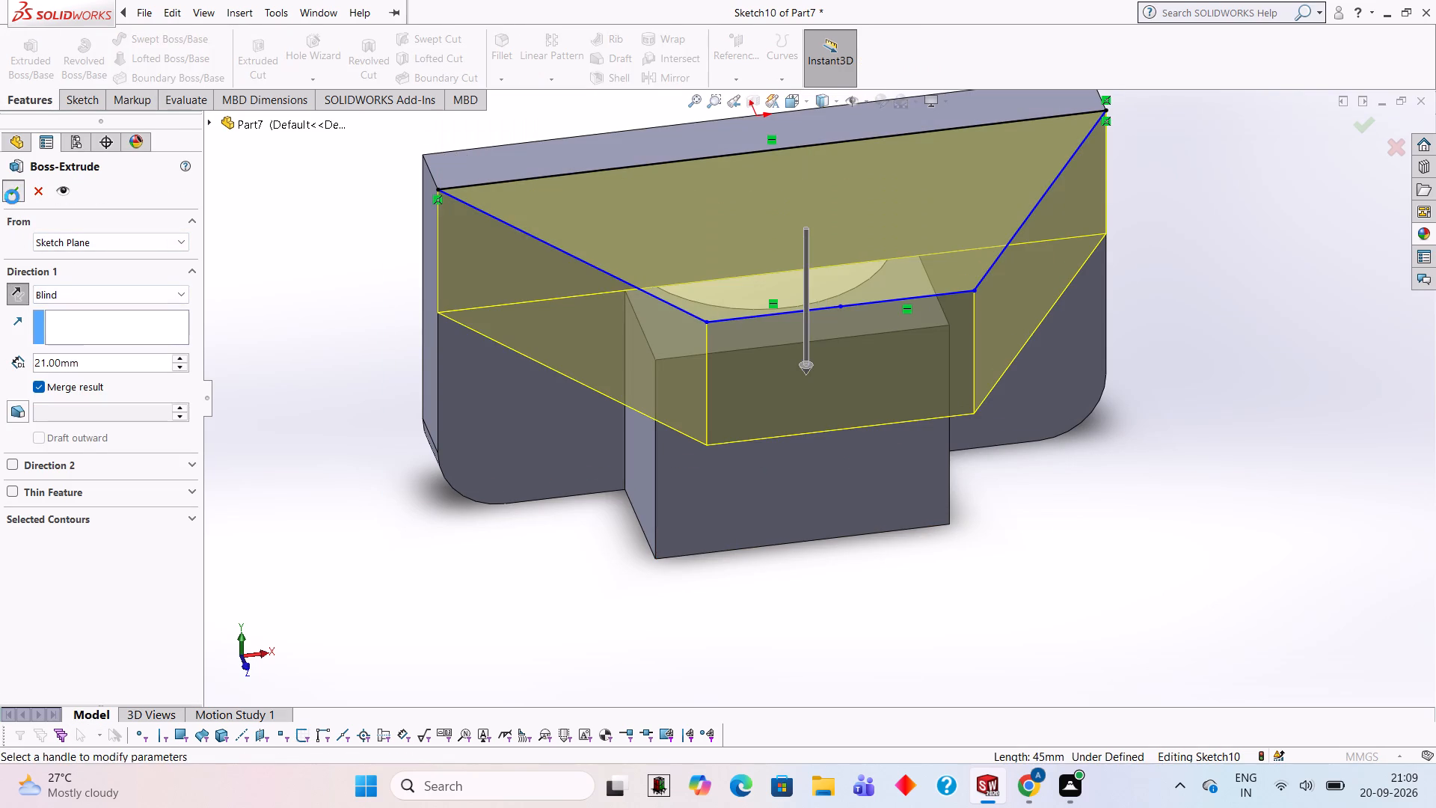
{"action": "left_click", "coordinate": [1163, 417]}
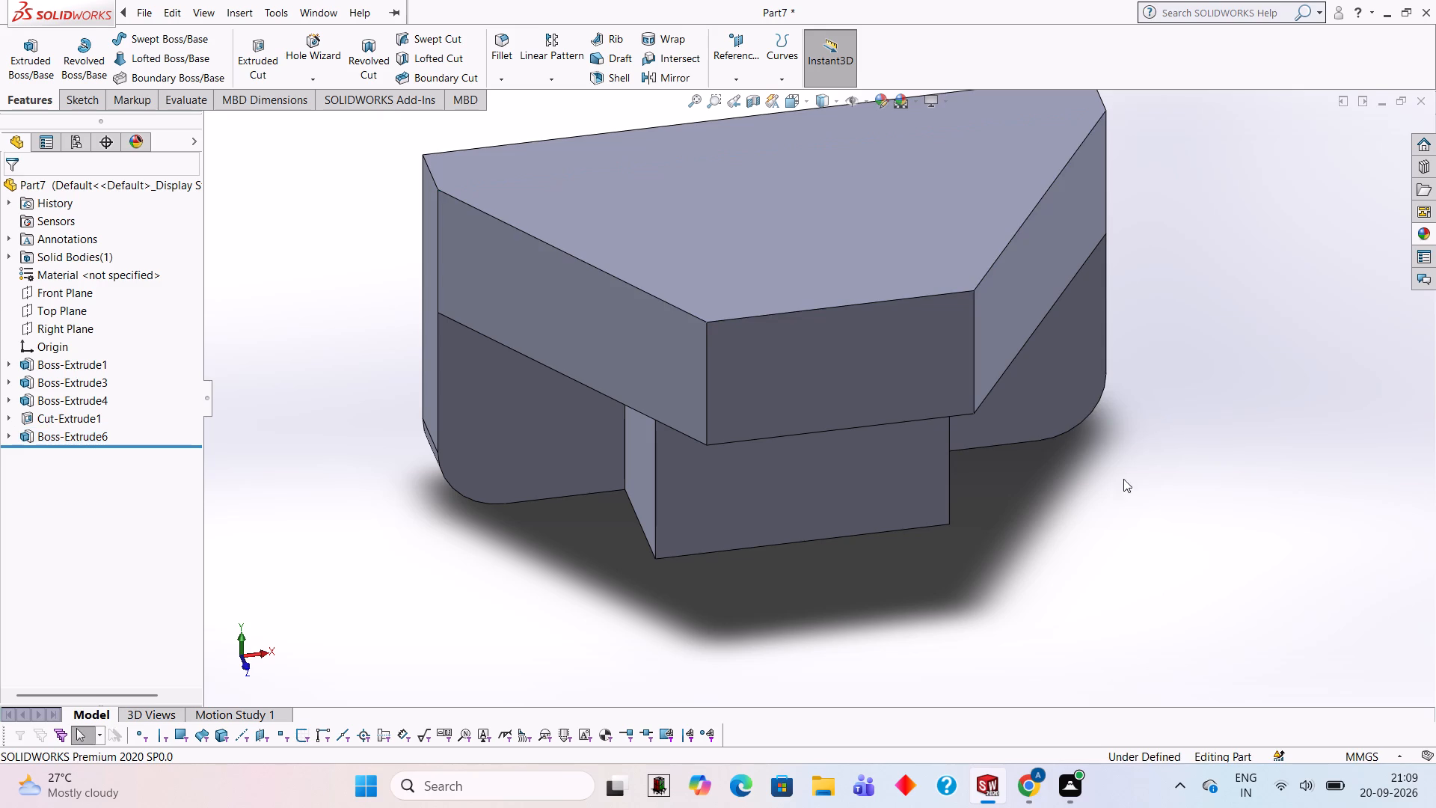
On the trapezoid's block-side face, sketch a closed 40 mm by 10 mm rectangle from lines along its short outer edge.
{"action": "middle_click_drag", "start_coordinate": [1114, 535], "coordinate": [1072, 266]}
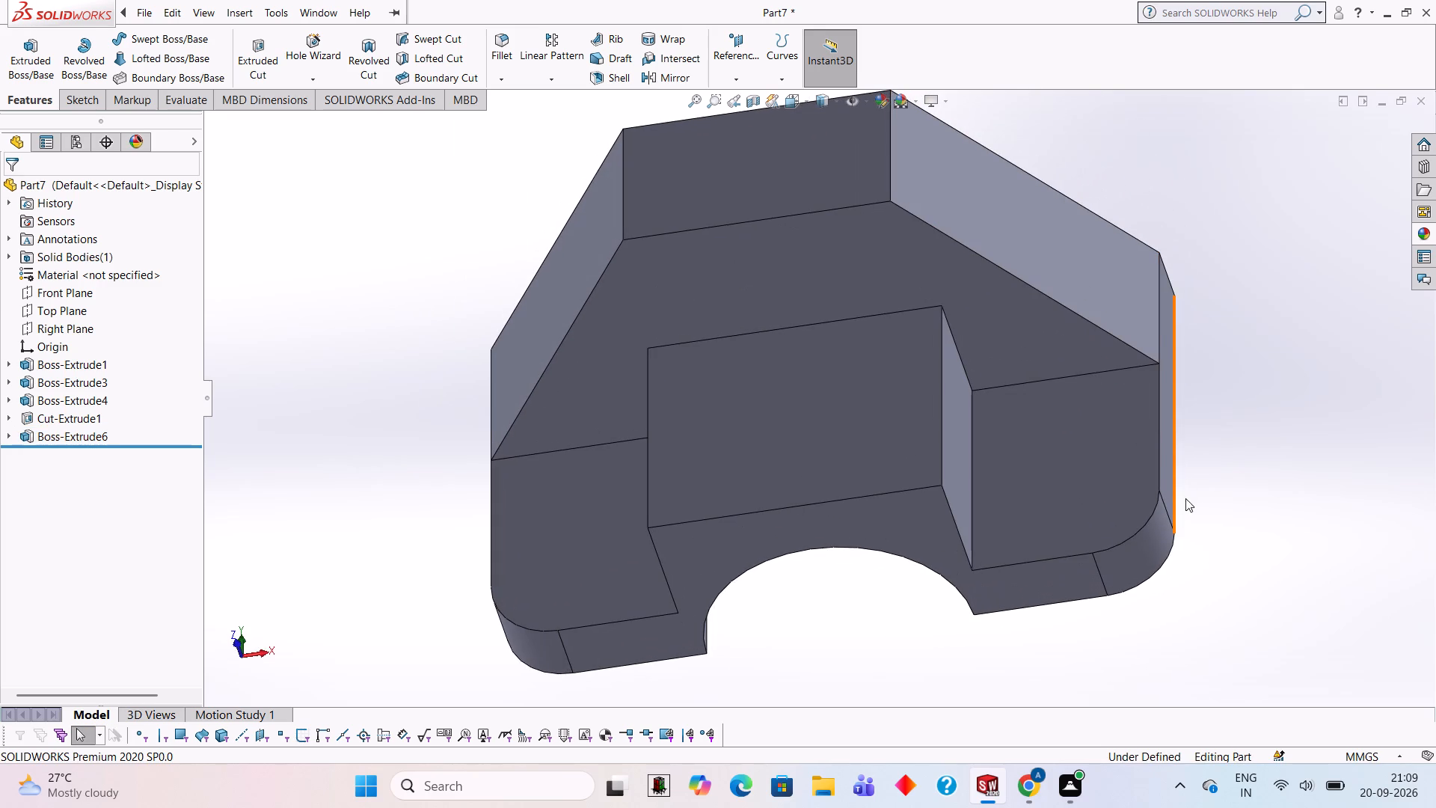
{"action": "middle_click_drag", "start_coordinate": [1267, 533], "coordinate": [1282, 388]}
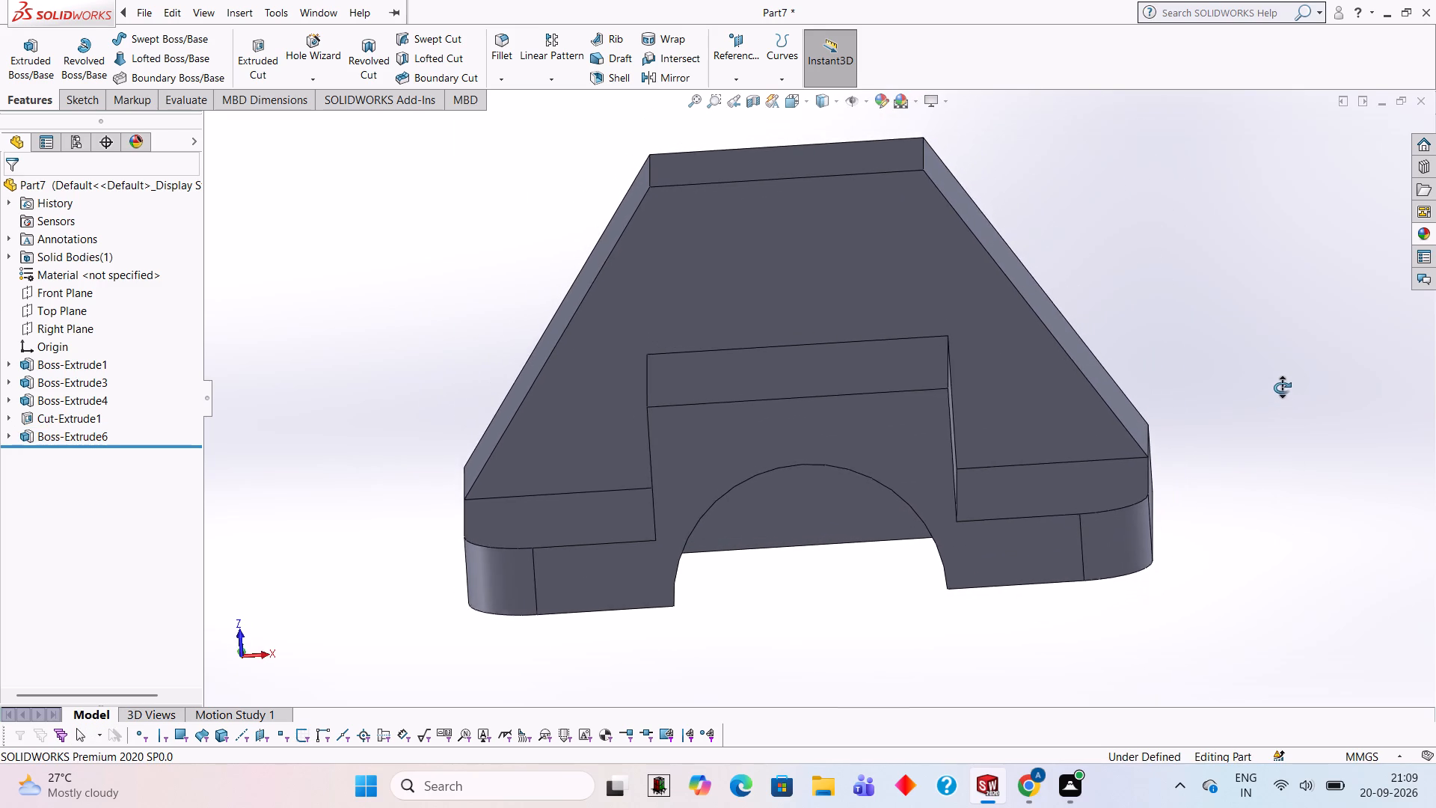
{"action": "middle_click_drag", "start_coordinate": [1282, 388], "coordinate": [1279, 382]}
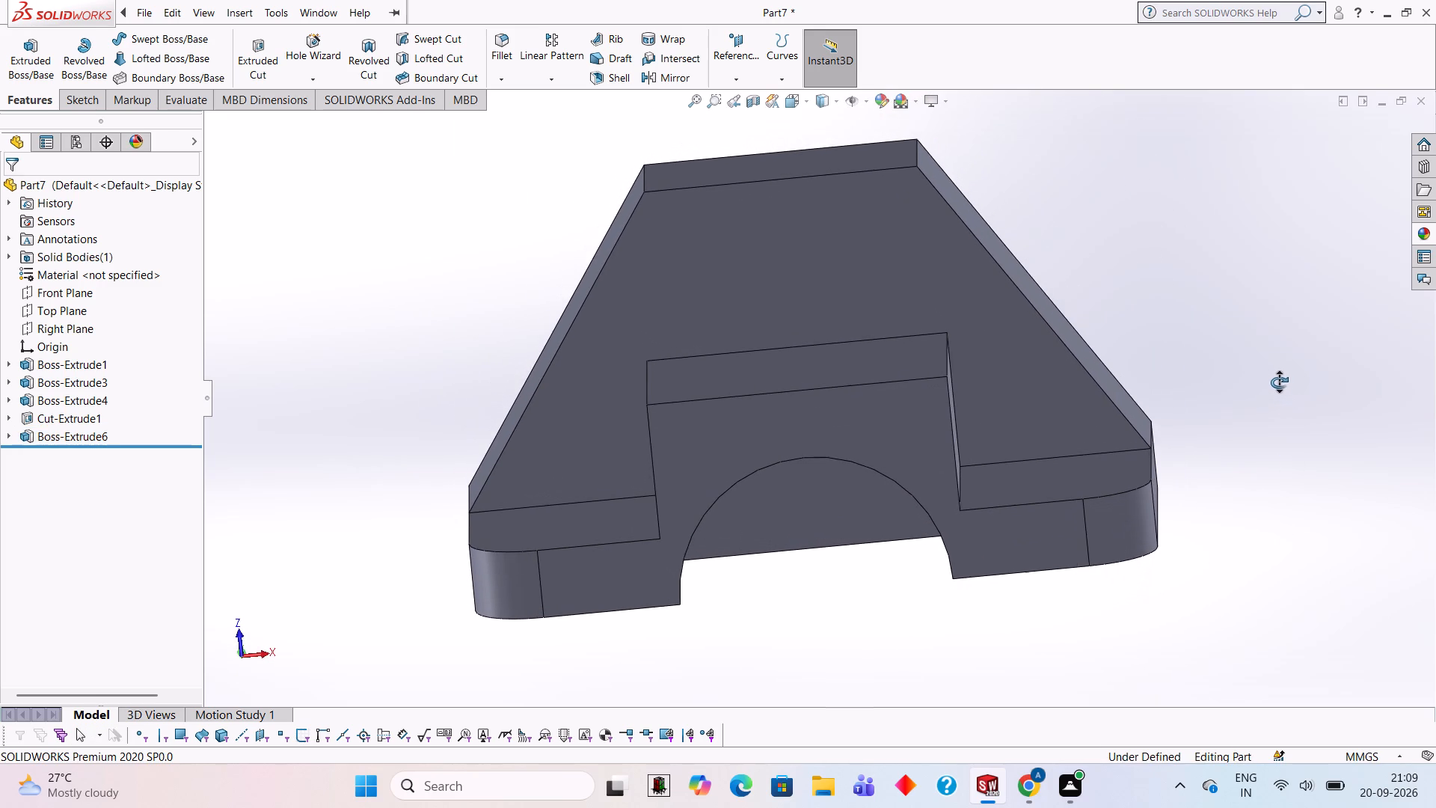
{"action": "middle_click_drag", "start_coordinate": [1279, 382], "coordinate": [1298, 337]}
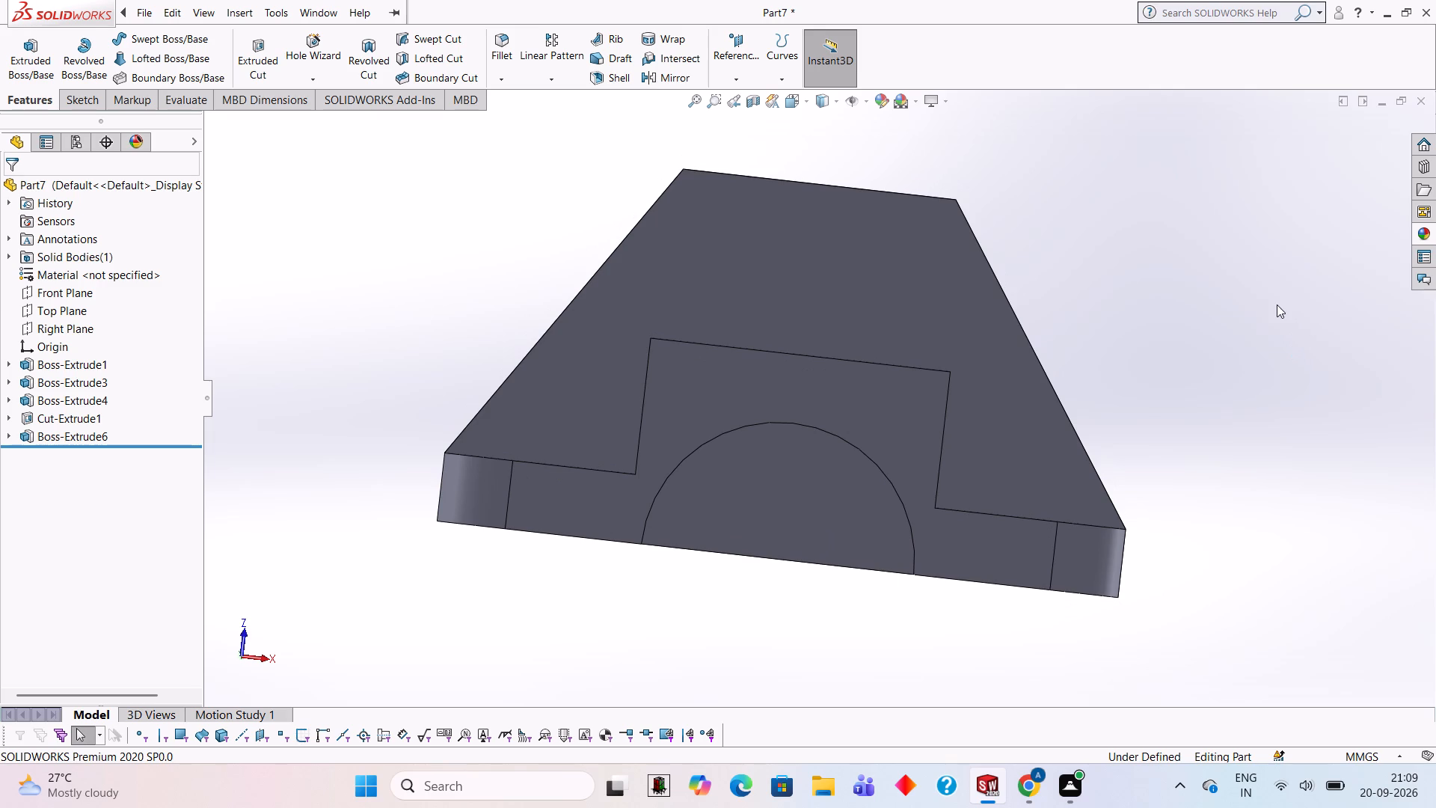
{"action": "left_click", "coordinate": [886, 296]}
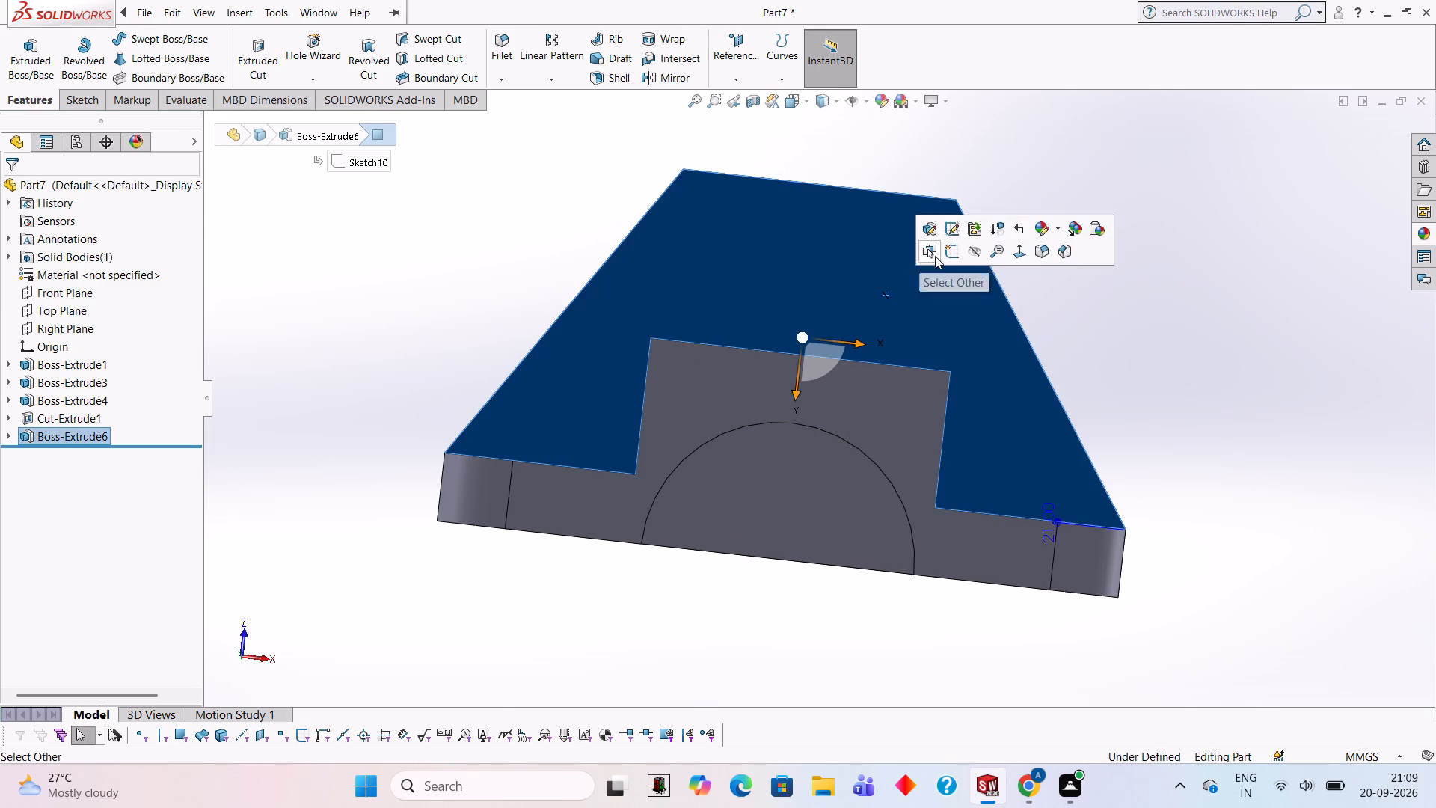
{"action": "left_click", "coordinate": [951, 252]}
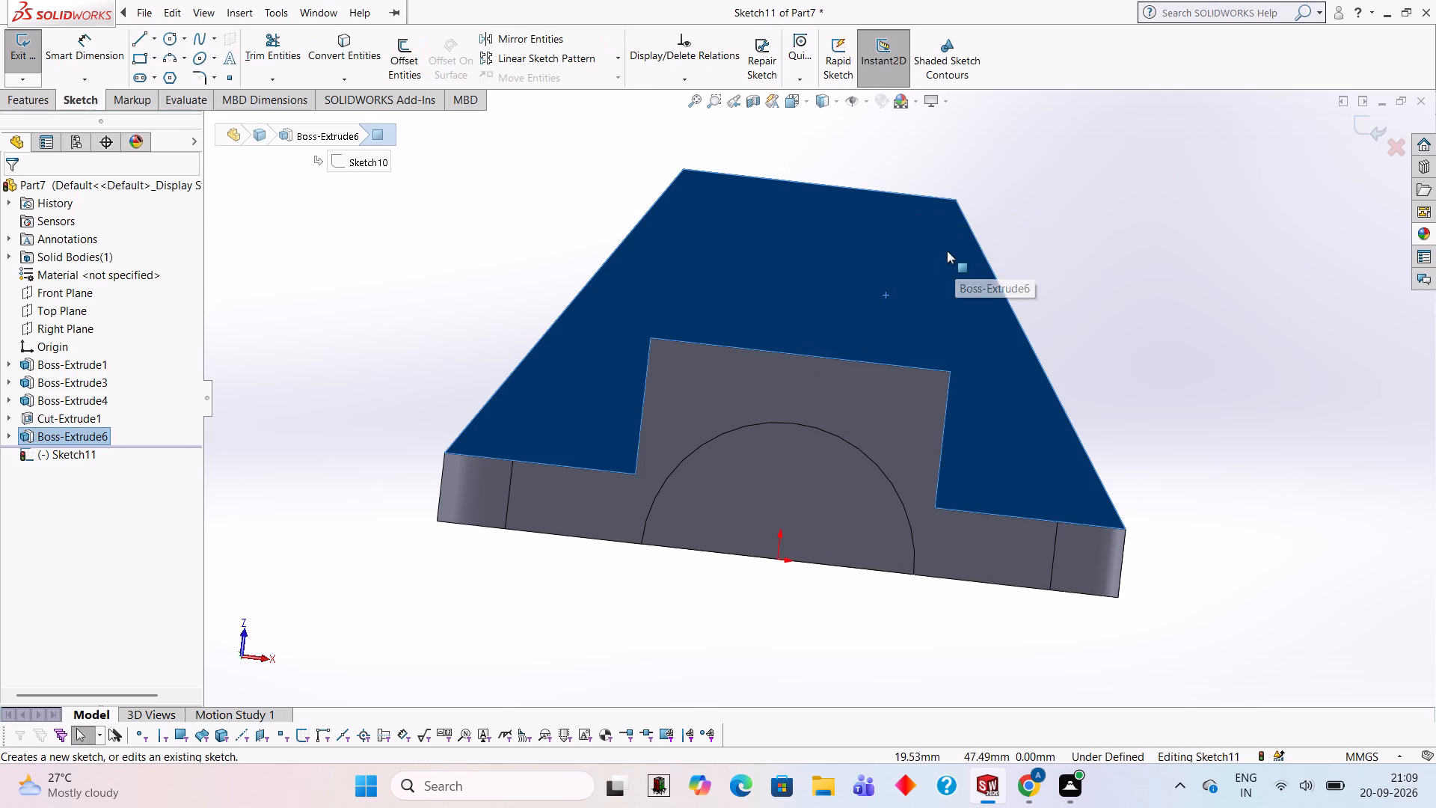
{"action": "key", "text": "ctrl+8"}
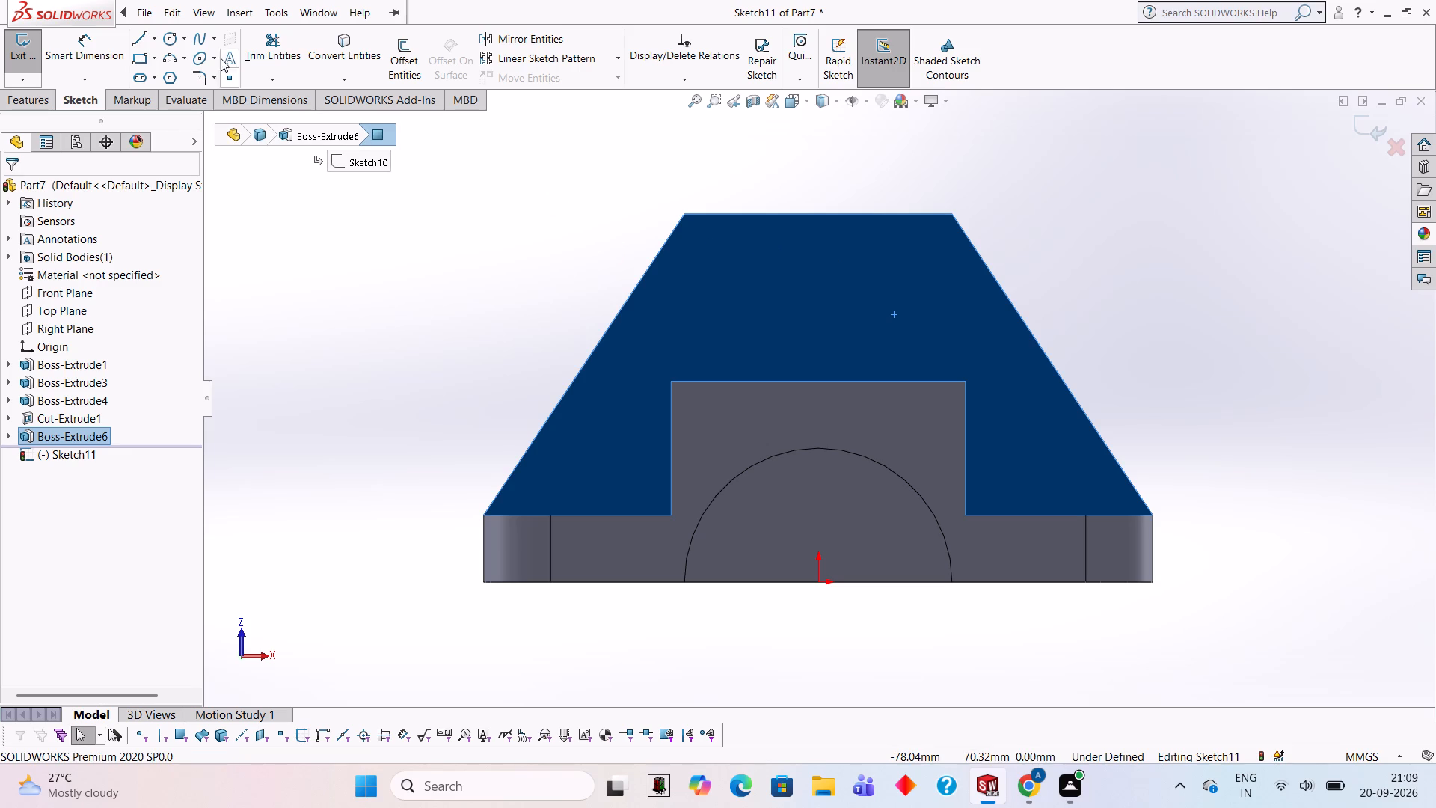
{"action": "left_click", "coordinate": [142, 37]}
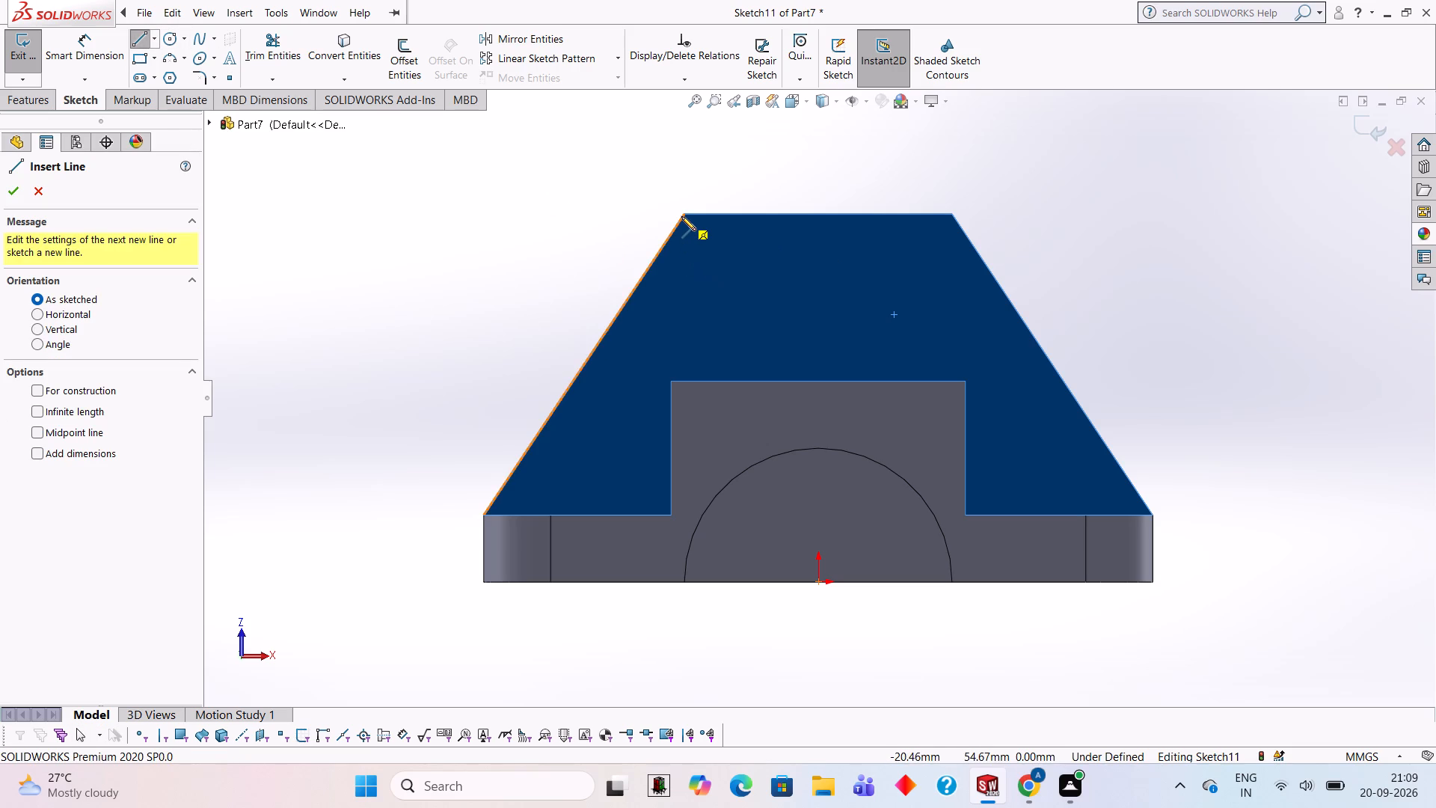
{"action": "left_click", "coordinate": [682, 213]}
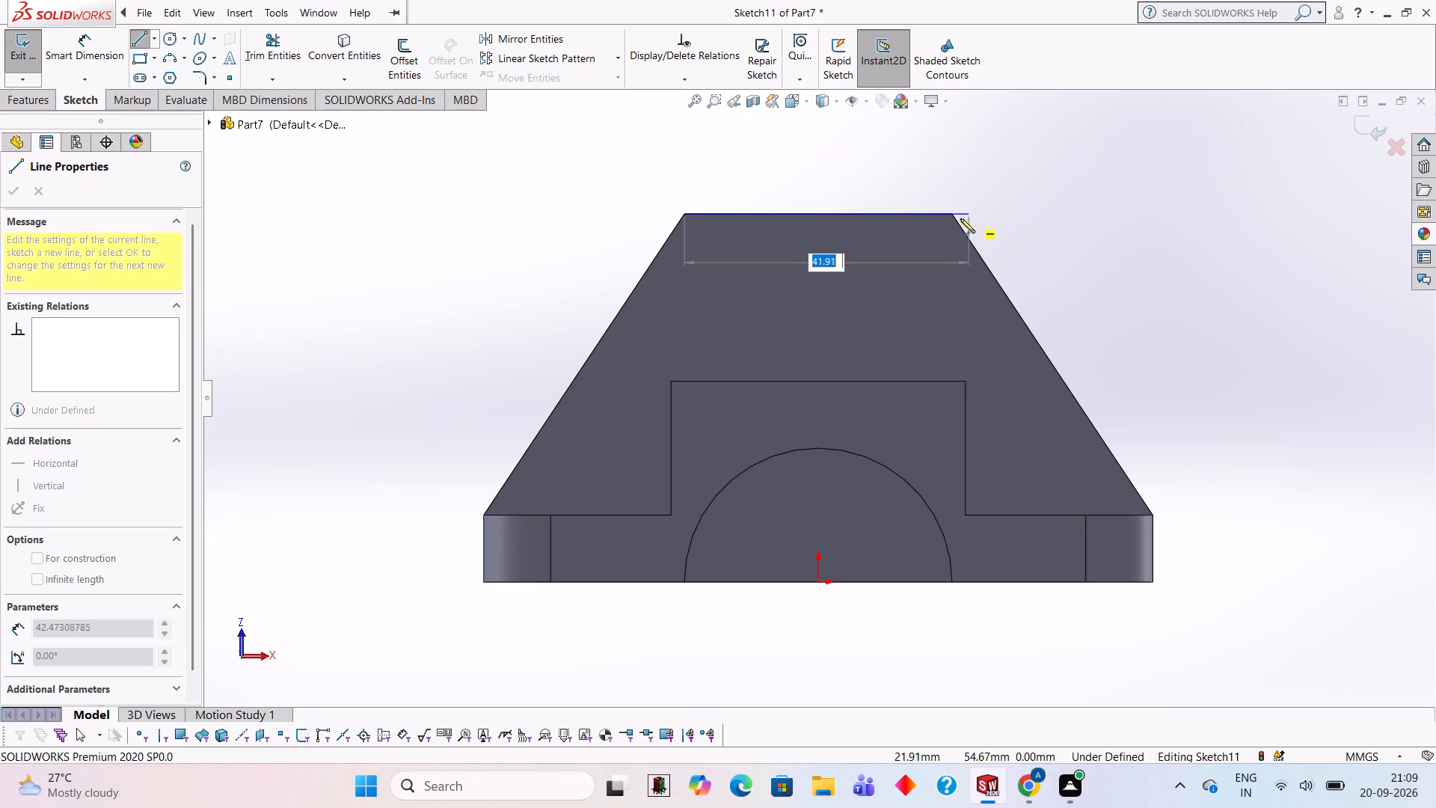
{"action": "left_click", "coordinate": [952, 213]}
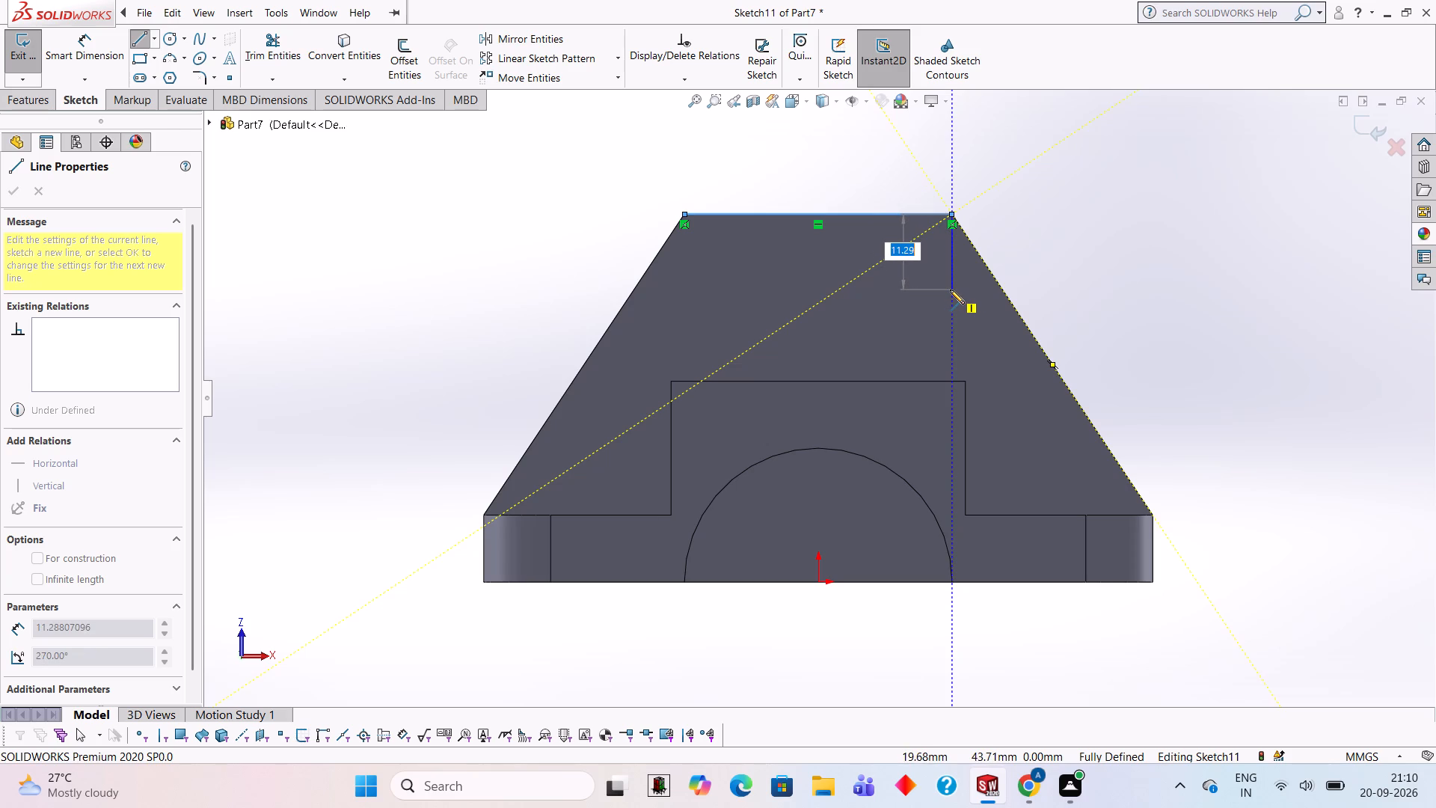
{"action": "type", "text": "10"}
{"action": "key", "text": "Return"}
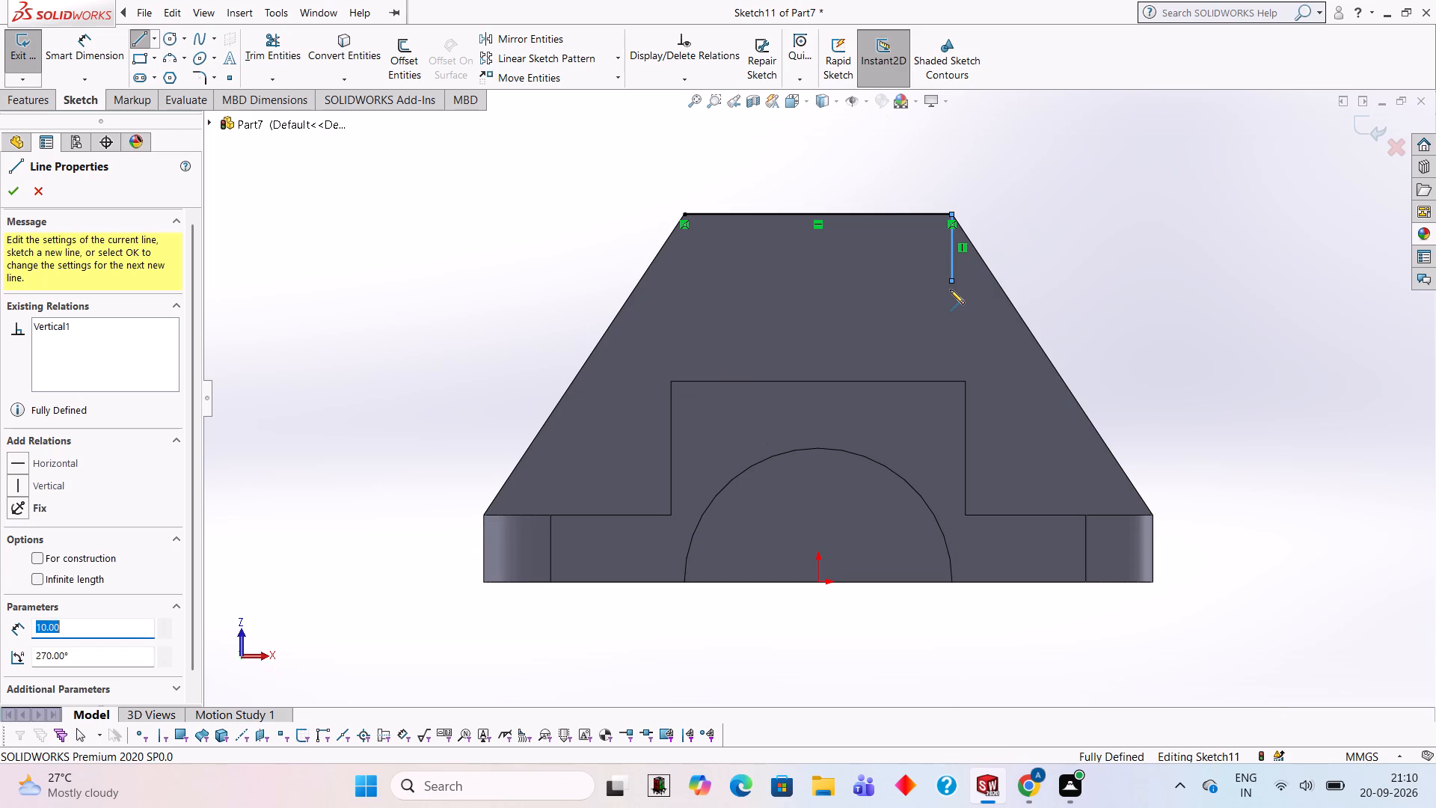
{"action": "left_click", "coordinate": [686, 278]}
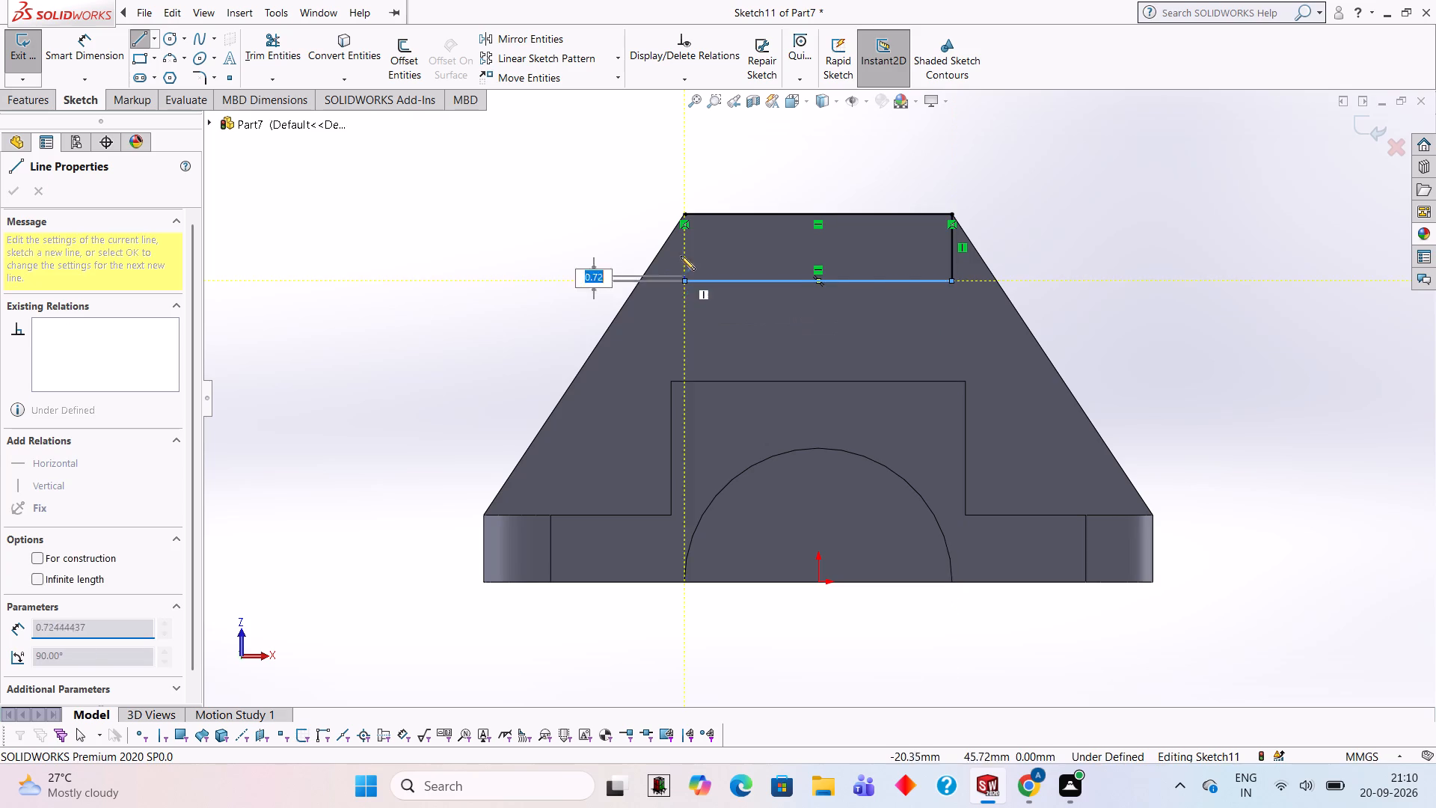
{"action": "left_click", "coordinate": [683, 218]}
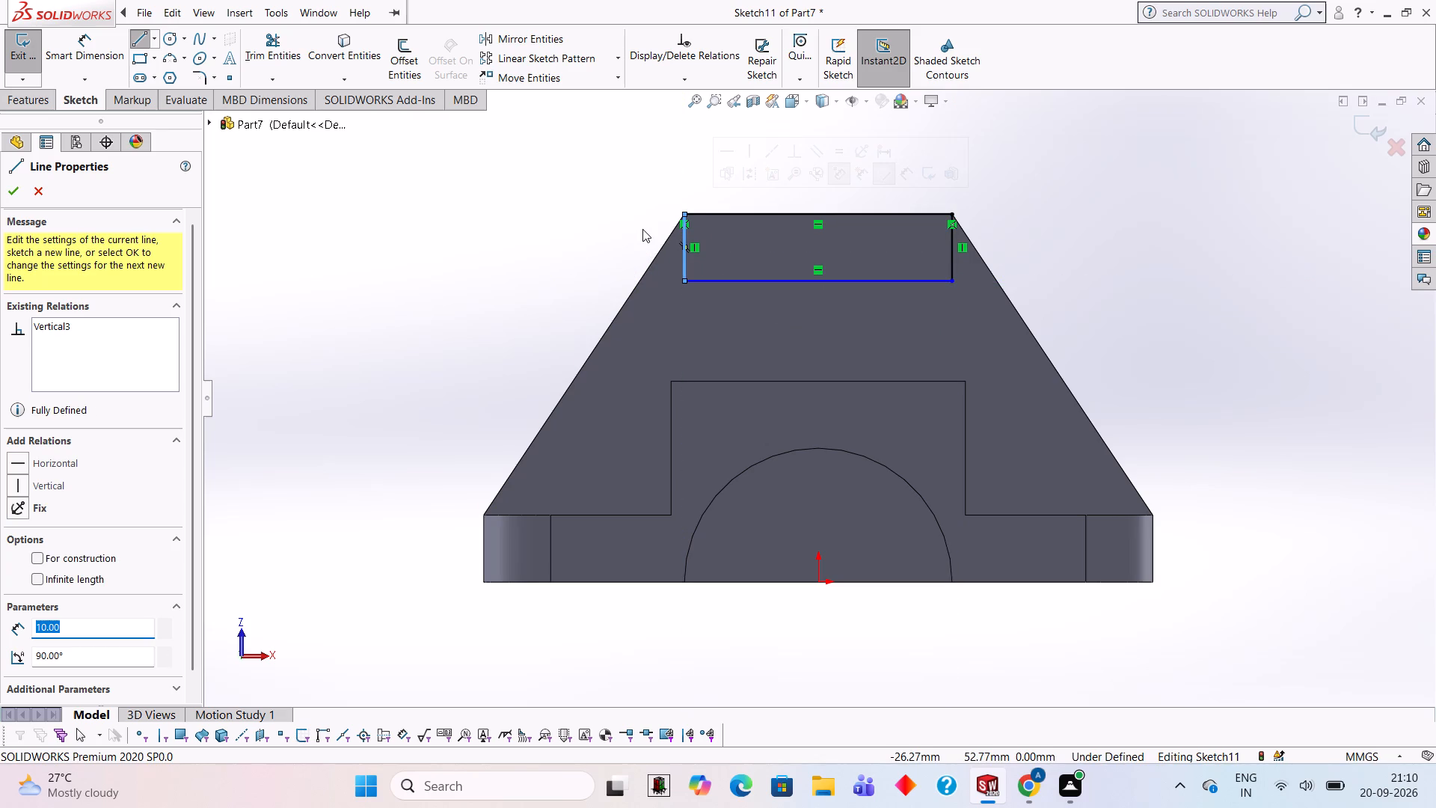
{"action": "key", "text": "Escape"}
Extrude the rectangle at the trapezoid's narrow end 10 mm as a boss.
{"action": "left_click", "coordinate": [37, 93]}
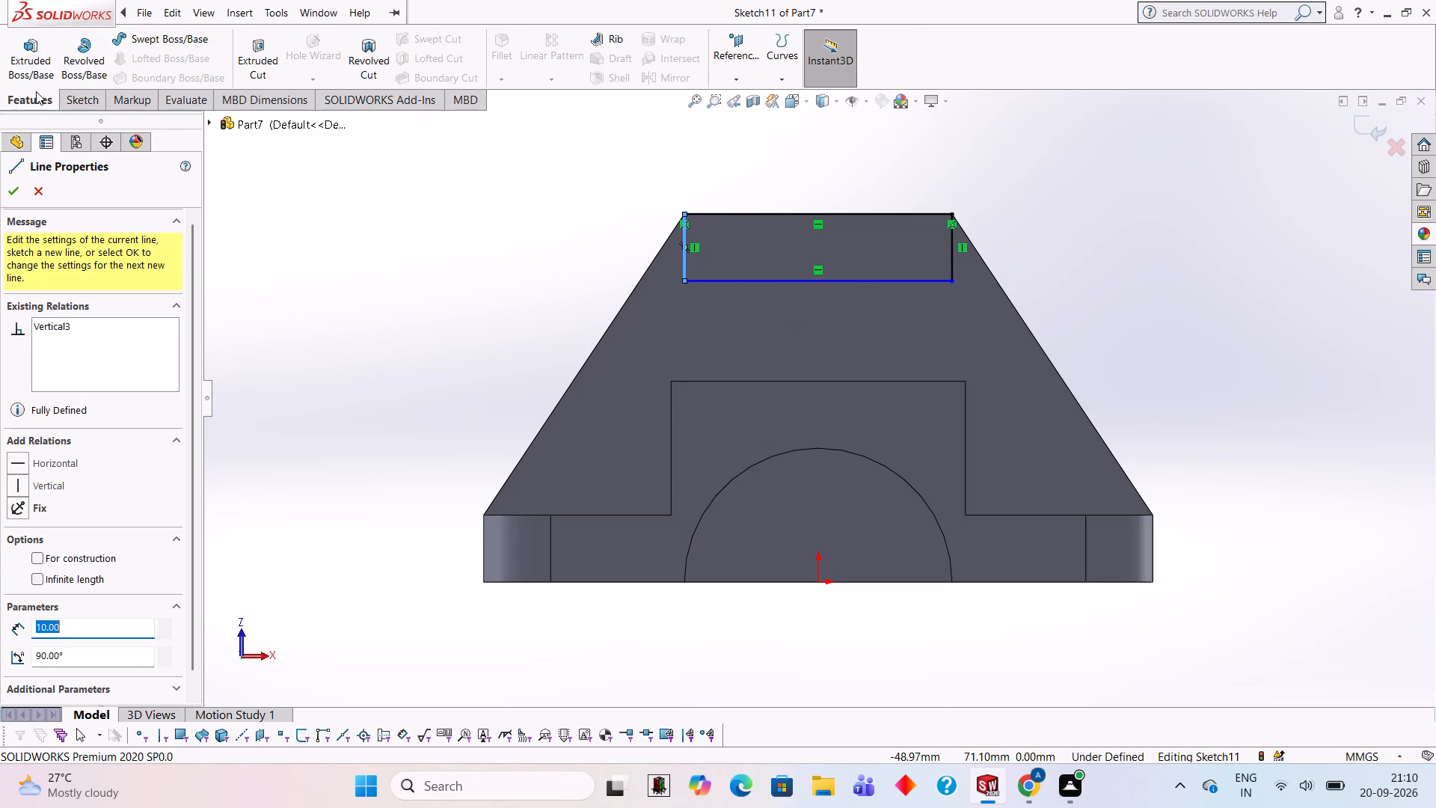
{"action": "left_click", "coordinate": [41, 48]}
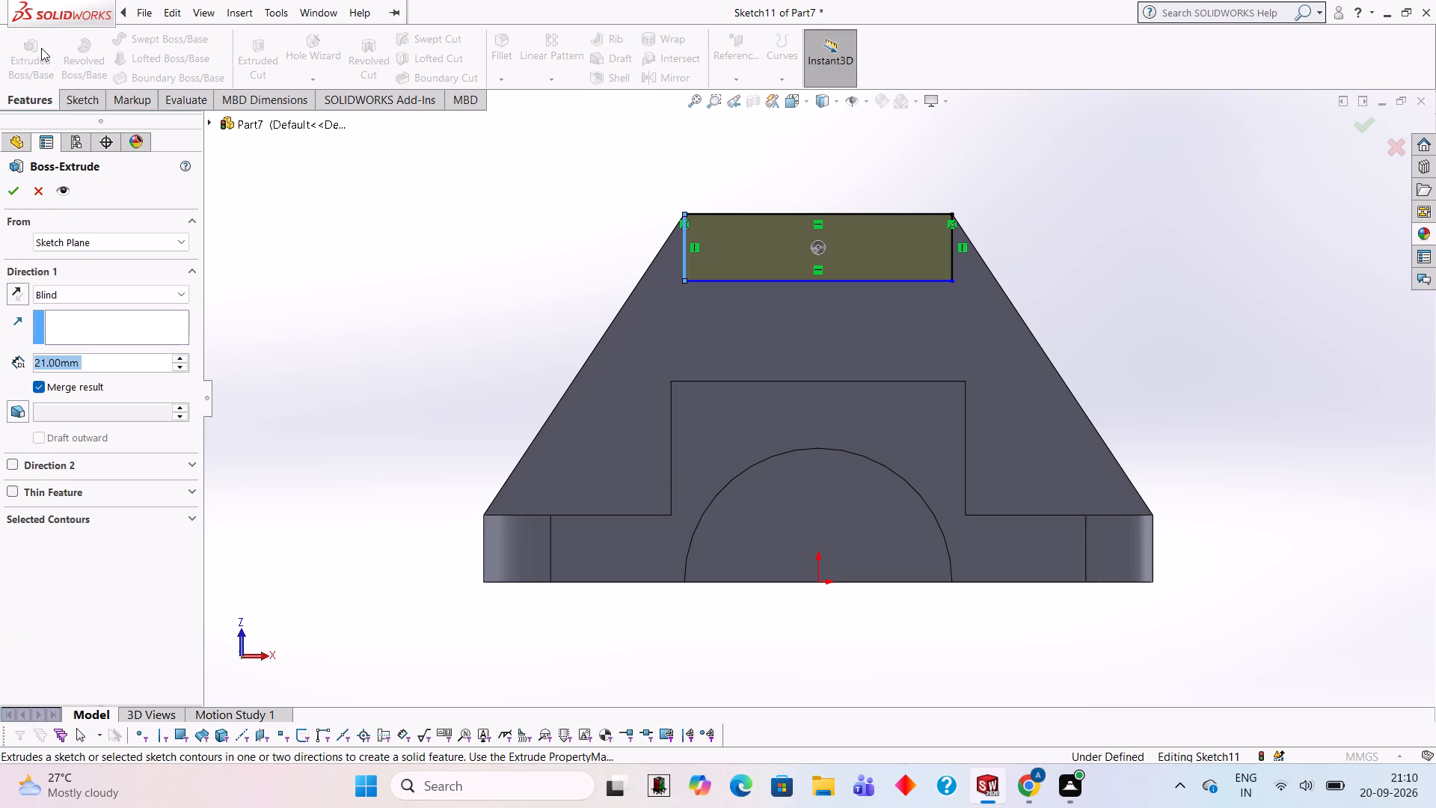
{"action": "type", "text": "10"}
{"action": "key", "text": "Return"}
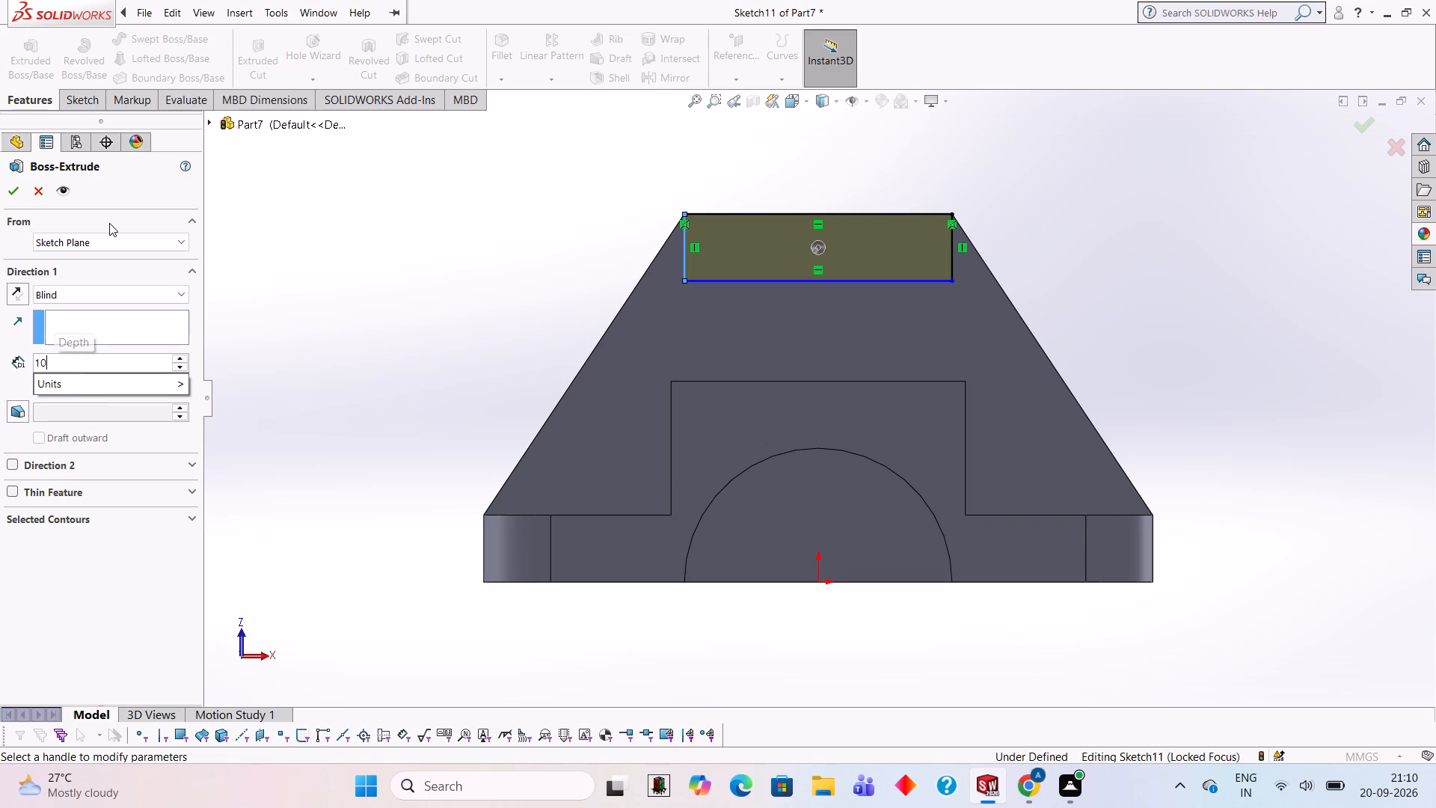
{"action": "left_click", "coordinate": [19, 187]}
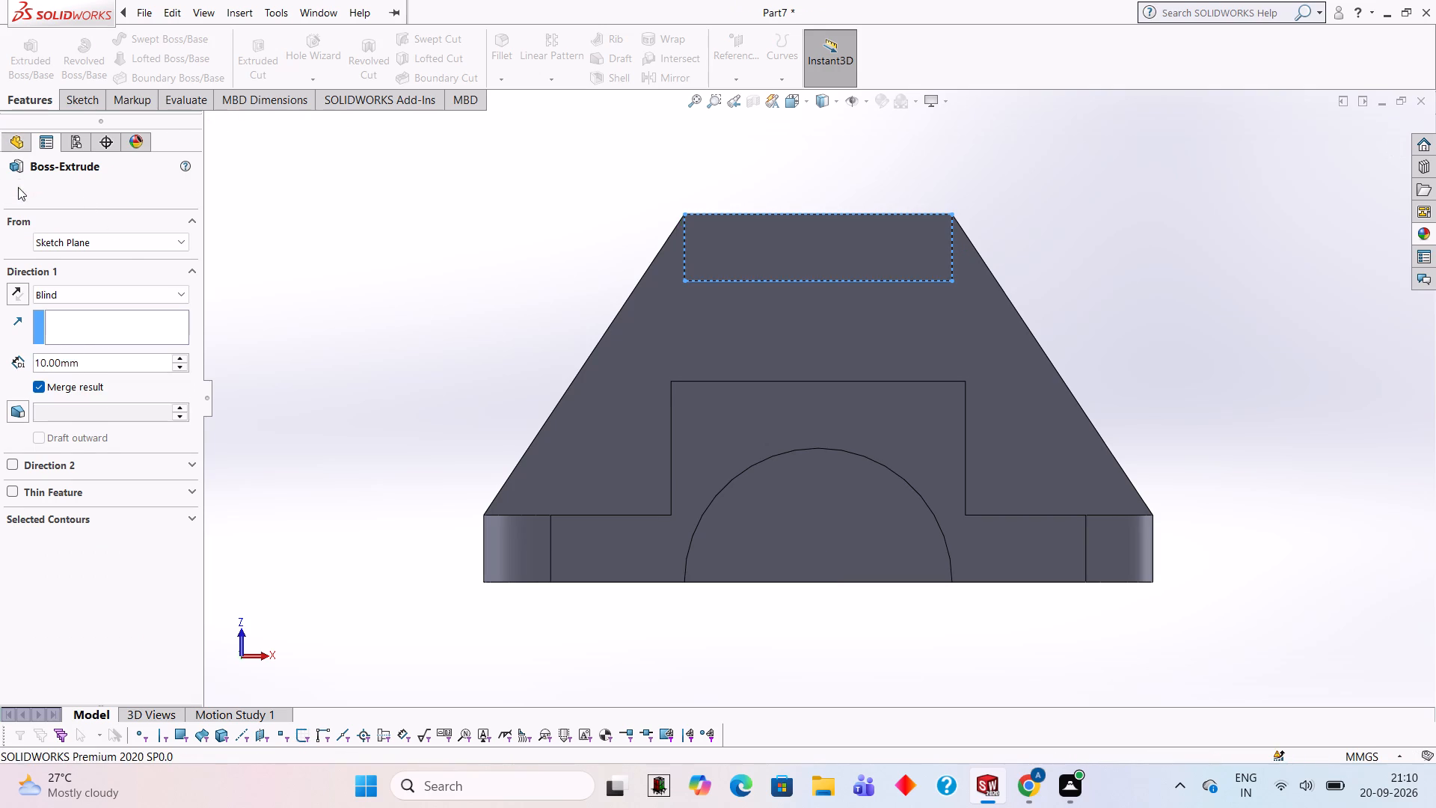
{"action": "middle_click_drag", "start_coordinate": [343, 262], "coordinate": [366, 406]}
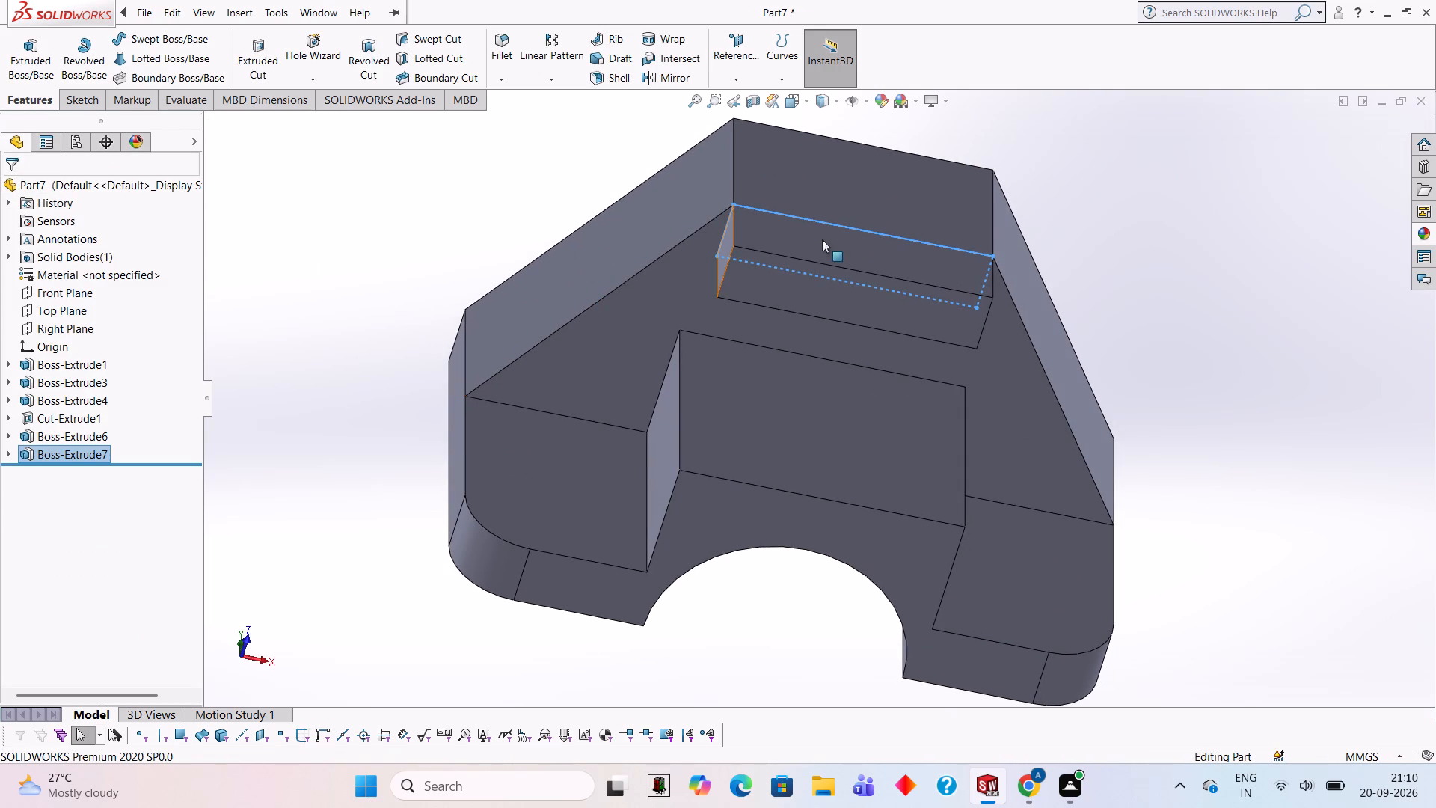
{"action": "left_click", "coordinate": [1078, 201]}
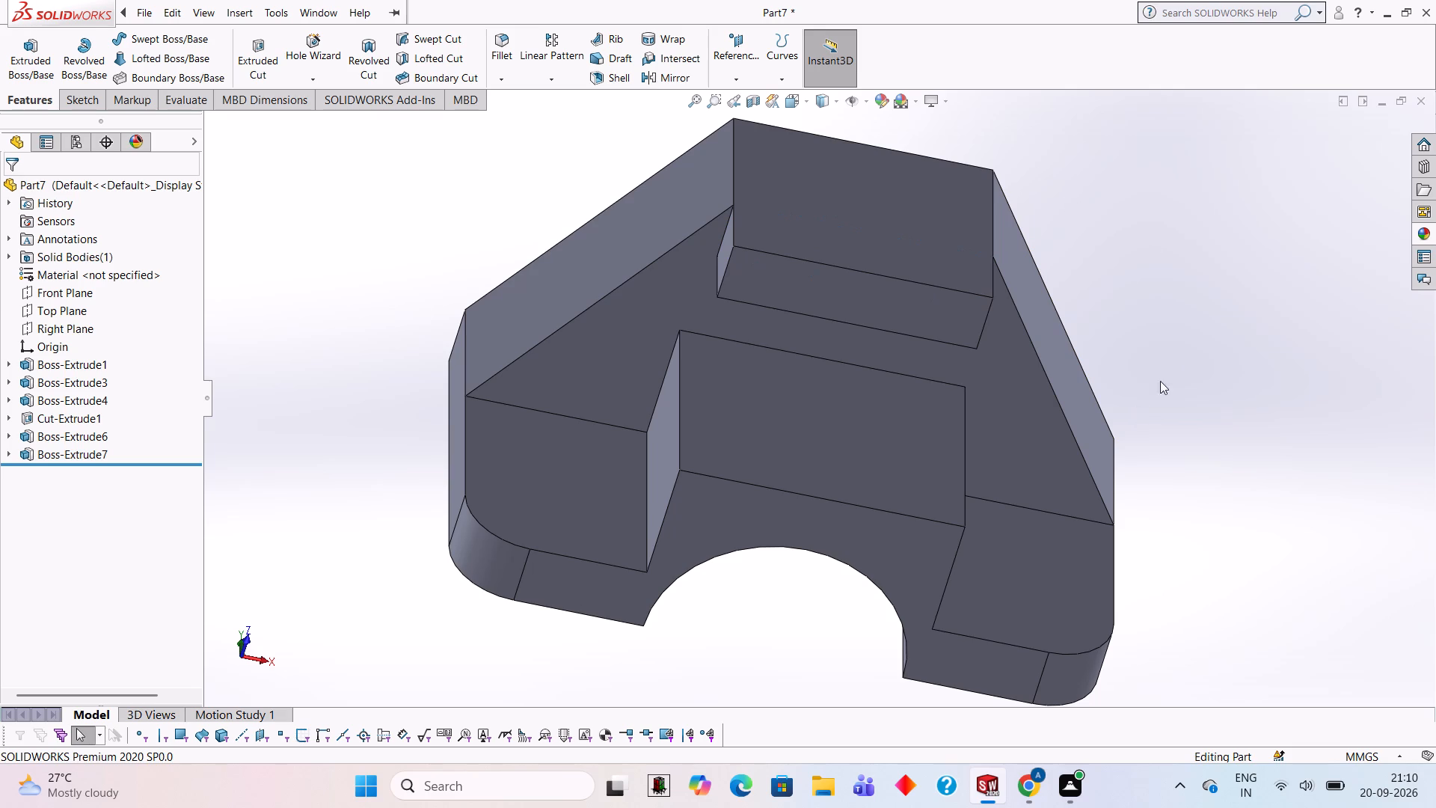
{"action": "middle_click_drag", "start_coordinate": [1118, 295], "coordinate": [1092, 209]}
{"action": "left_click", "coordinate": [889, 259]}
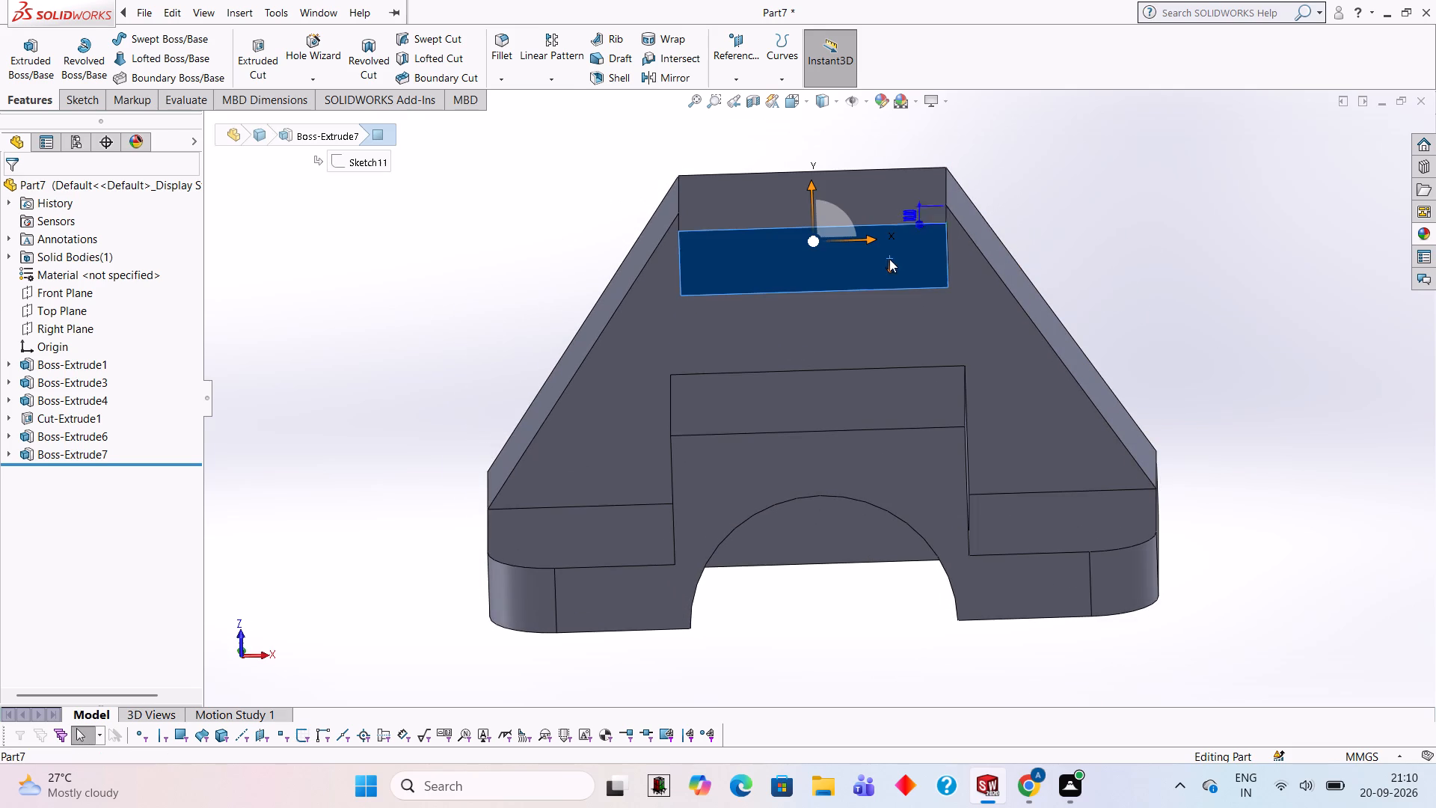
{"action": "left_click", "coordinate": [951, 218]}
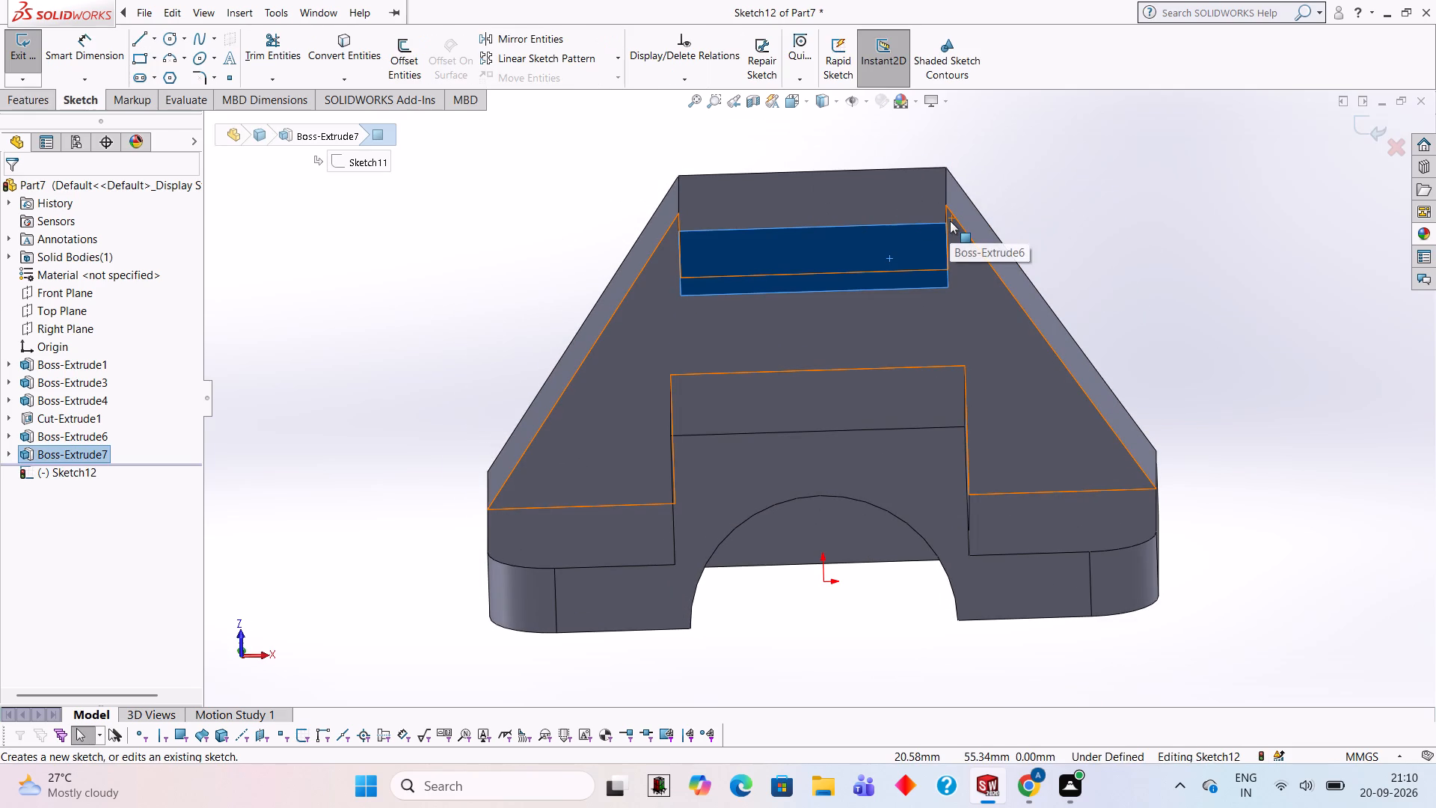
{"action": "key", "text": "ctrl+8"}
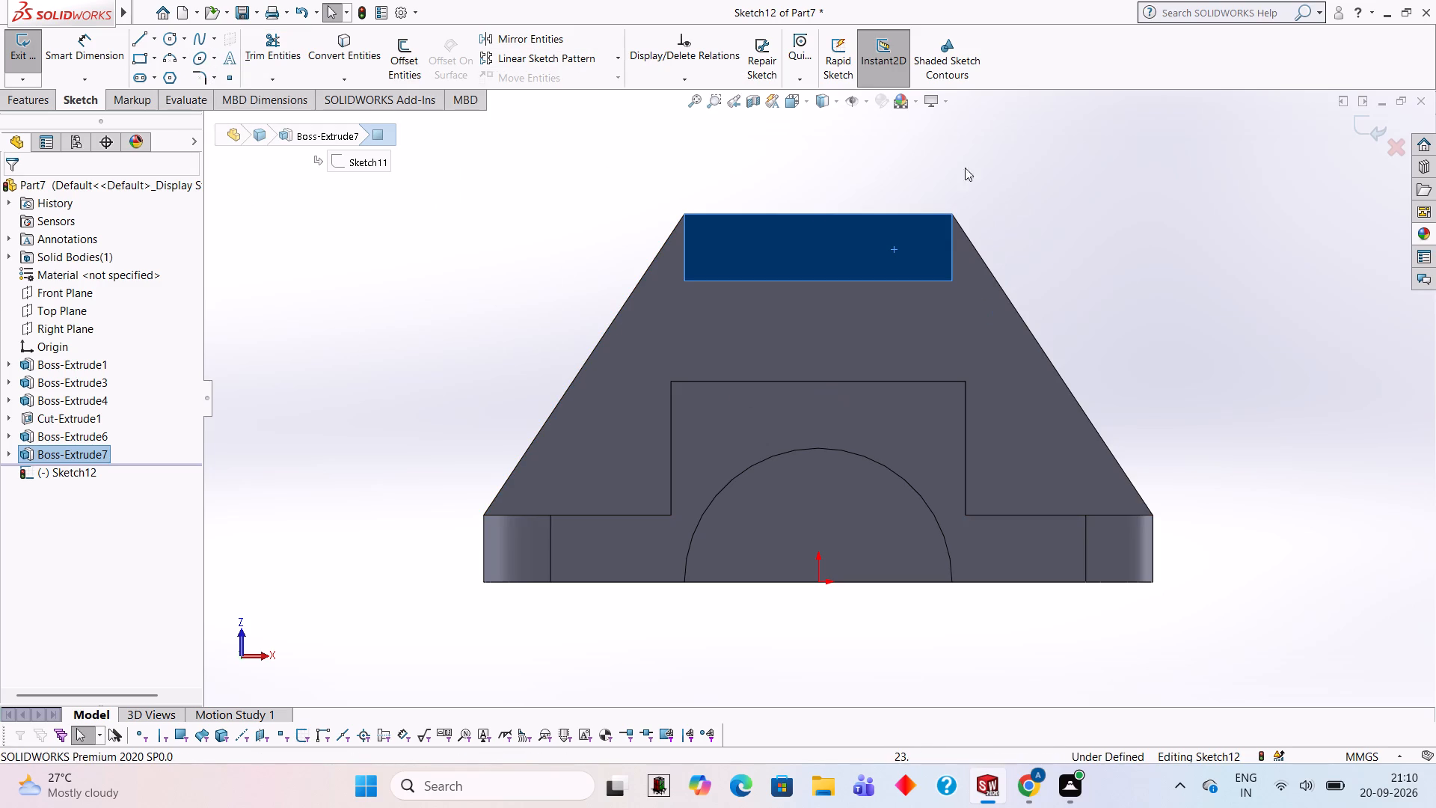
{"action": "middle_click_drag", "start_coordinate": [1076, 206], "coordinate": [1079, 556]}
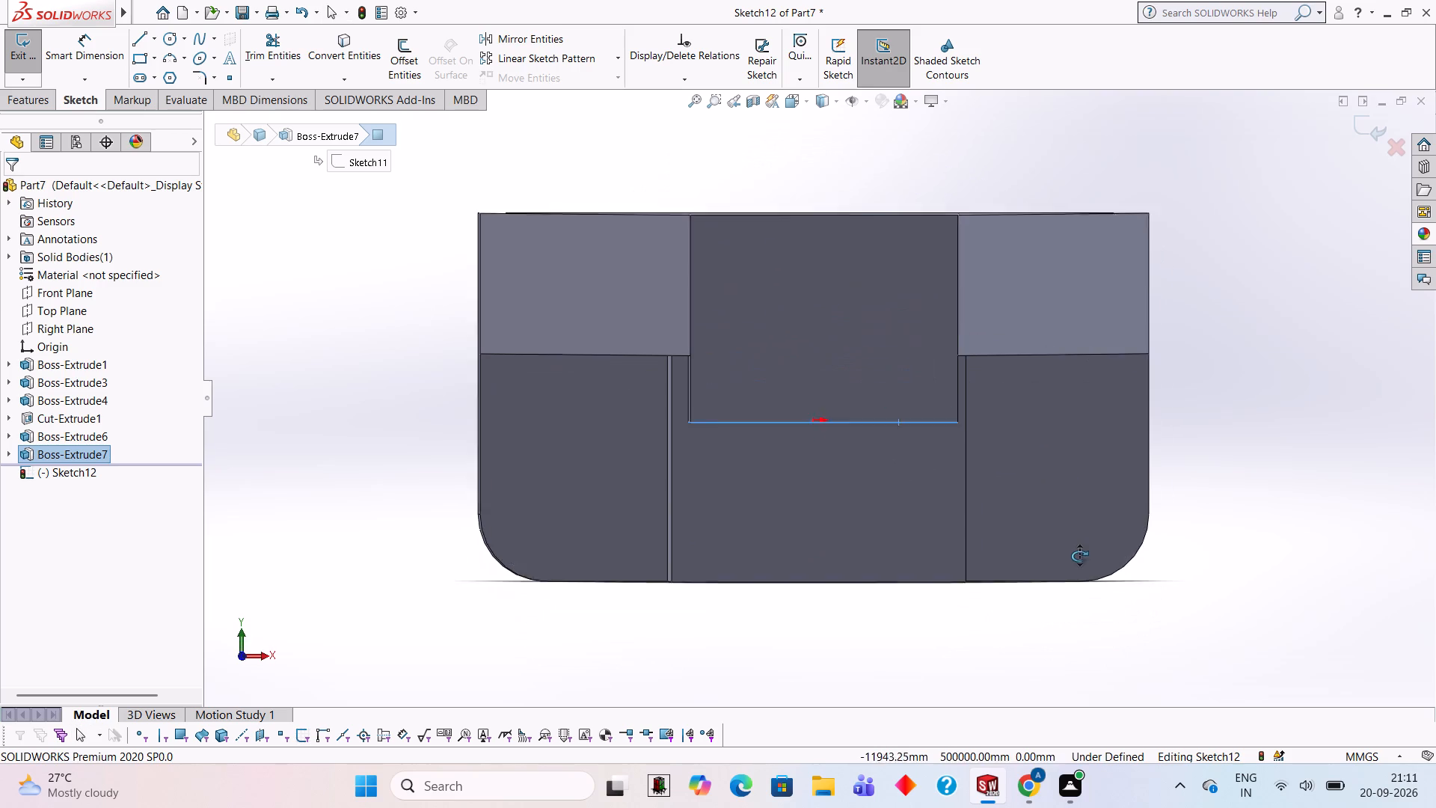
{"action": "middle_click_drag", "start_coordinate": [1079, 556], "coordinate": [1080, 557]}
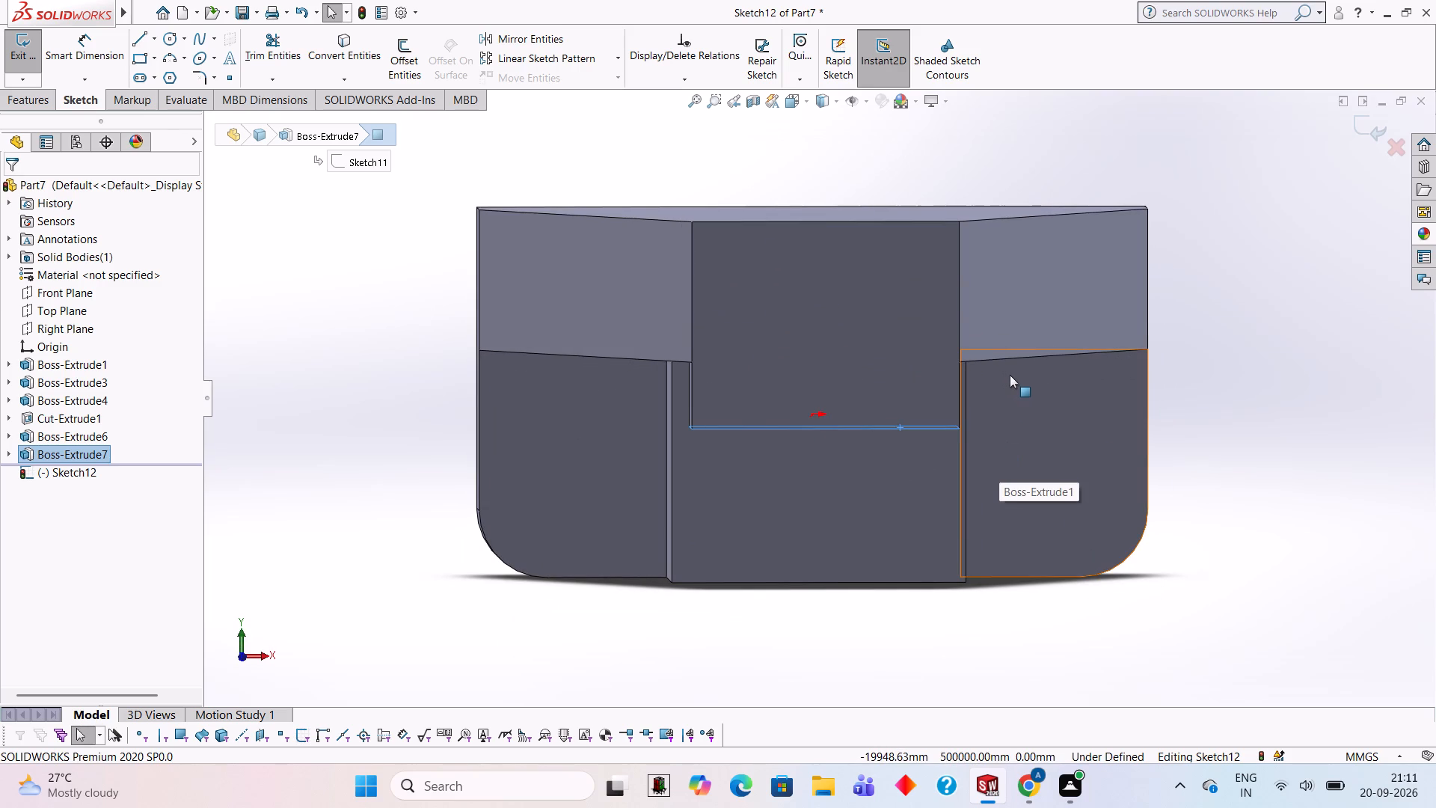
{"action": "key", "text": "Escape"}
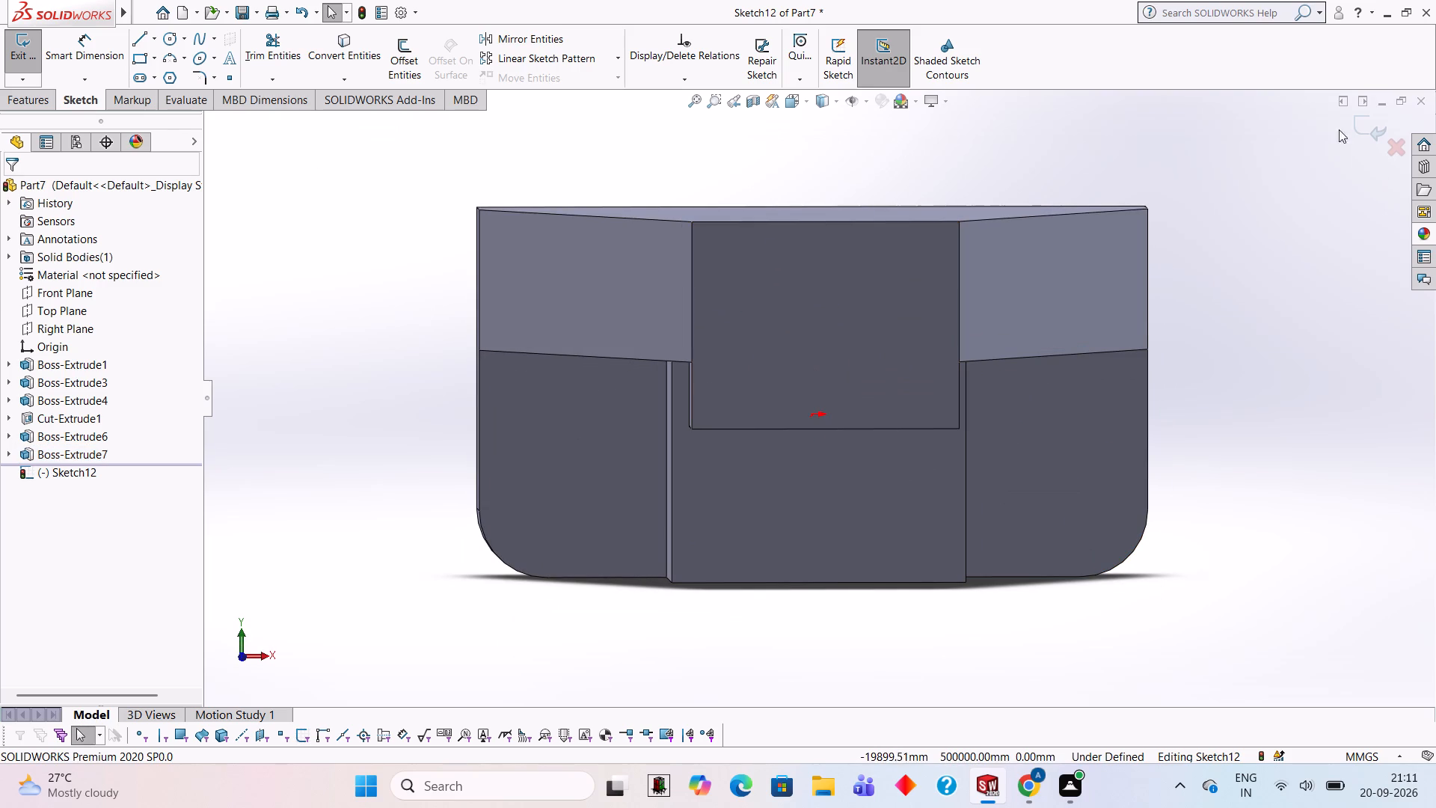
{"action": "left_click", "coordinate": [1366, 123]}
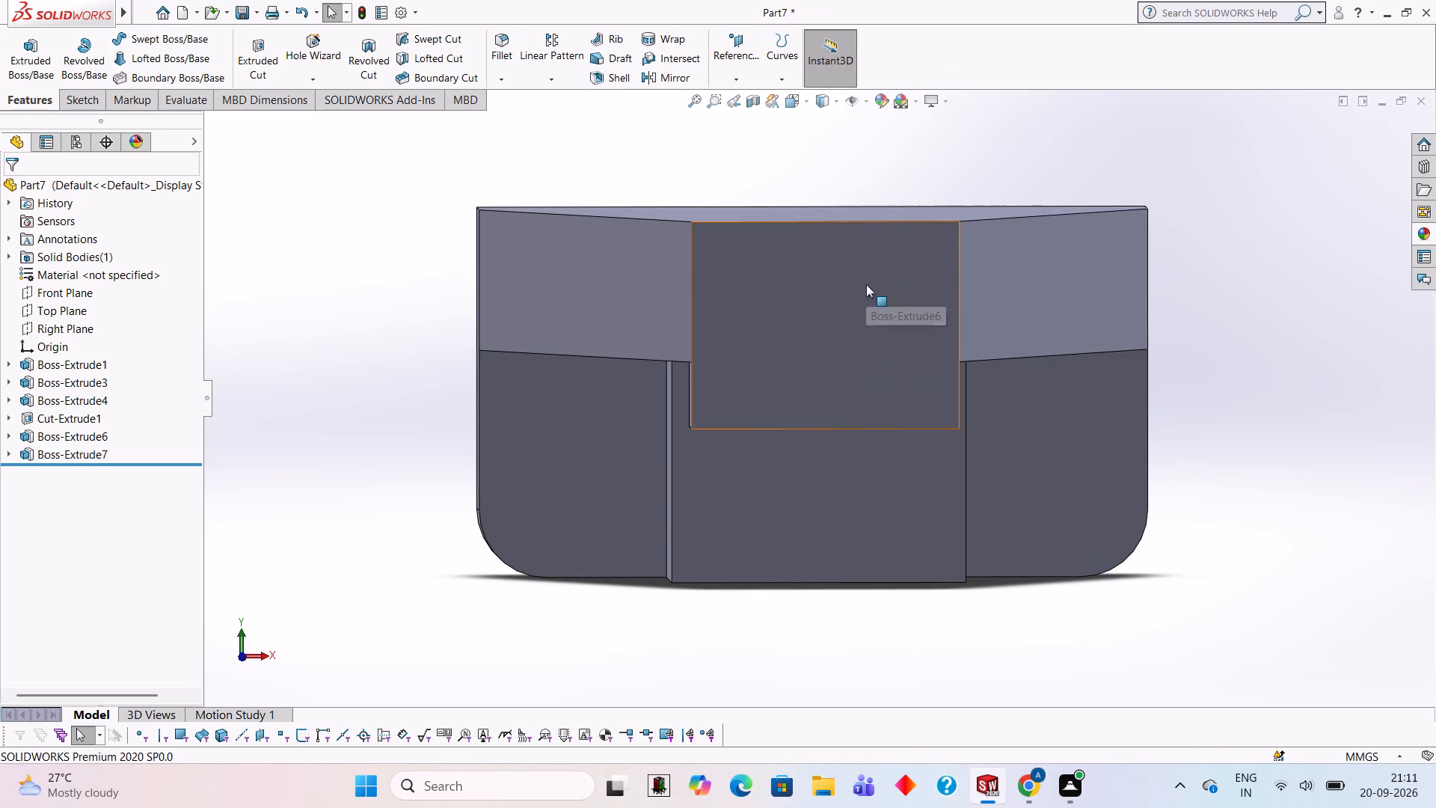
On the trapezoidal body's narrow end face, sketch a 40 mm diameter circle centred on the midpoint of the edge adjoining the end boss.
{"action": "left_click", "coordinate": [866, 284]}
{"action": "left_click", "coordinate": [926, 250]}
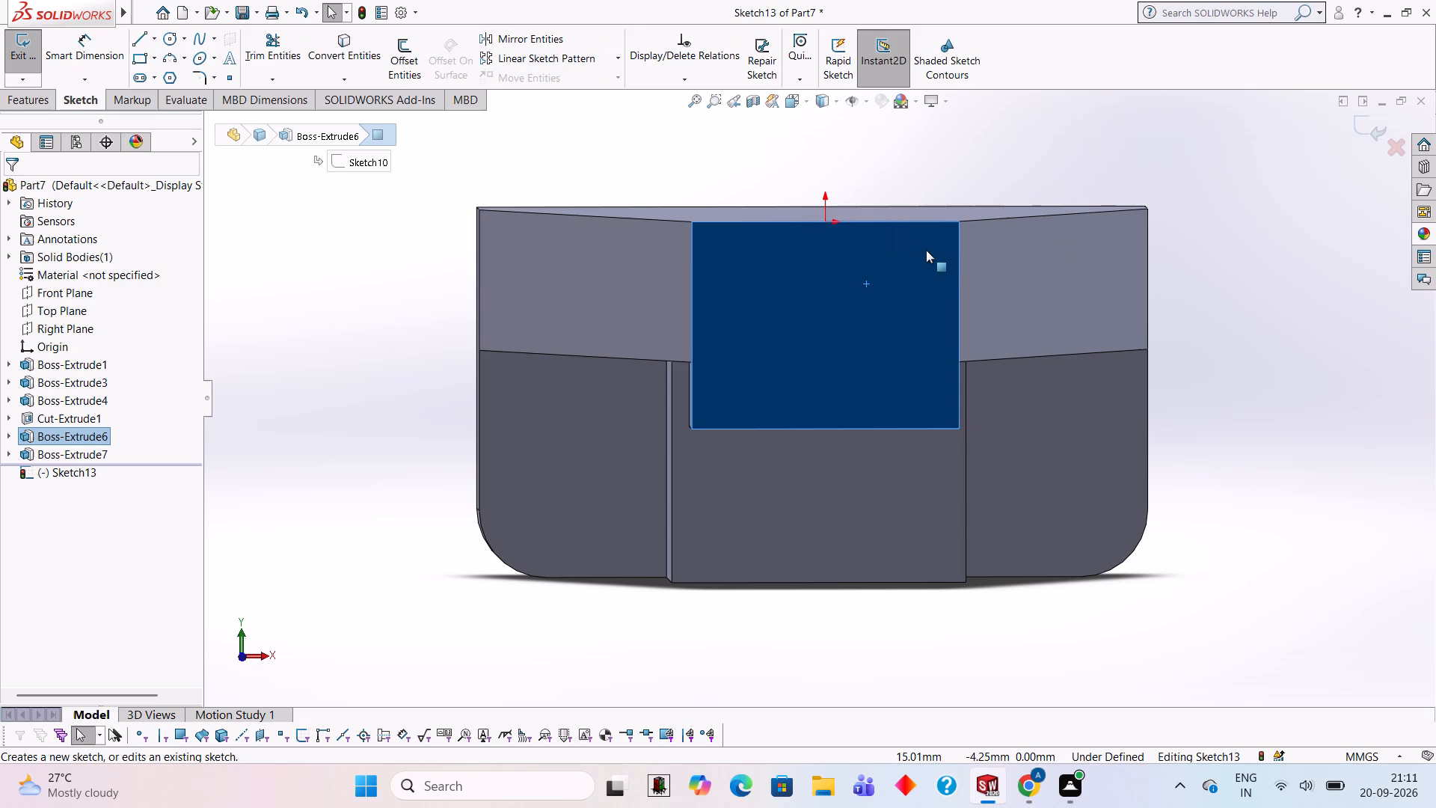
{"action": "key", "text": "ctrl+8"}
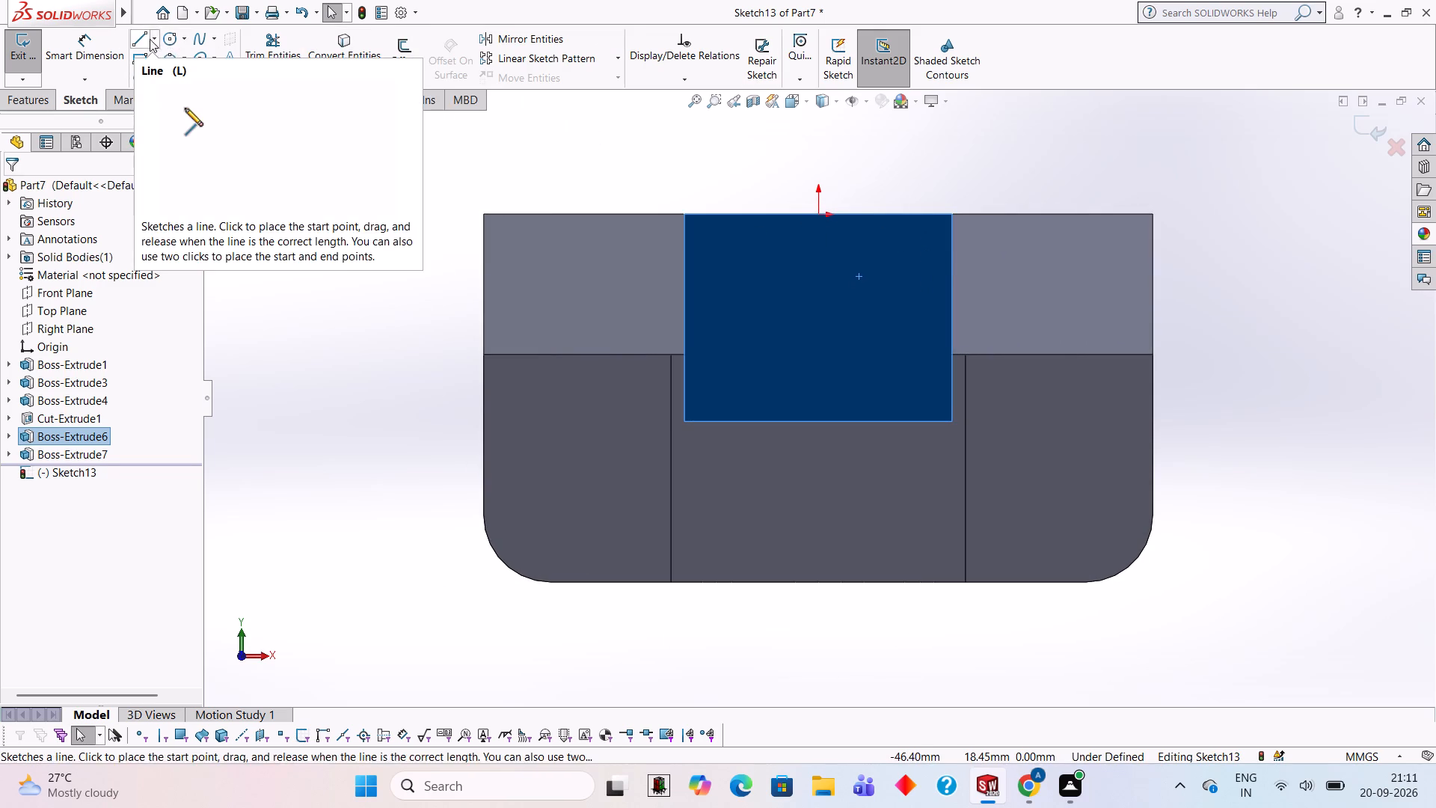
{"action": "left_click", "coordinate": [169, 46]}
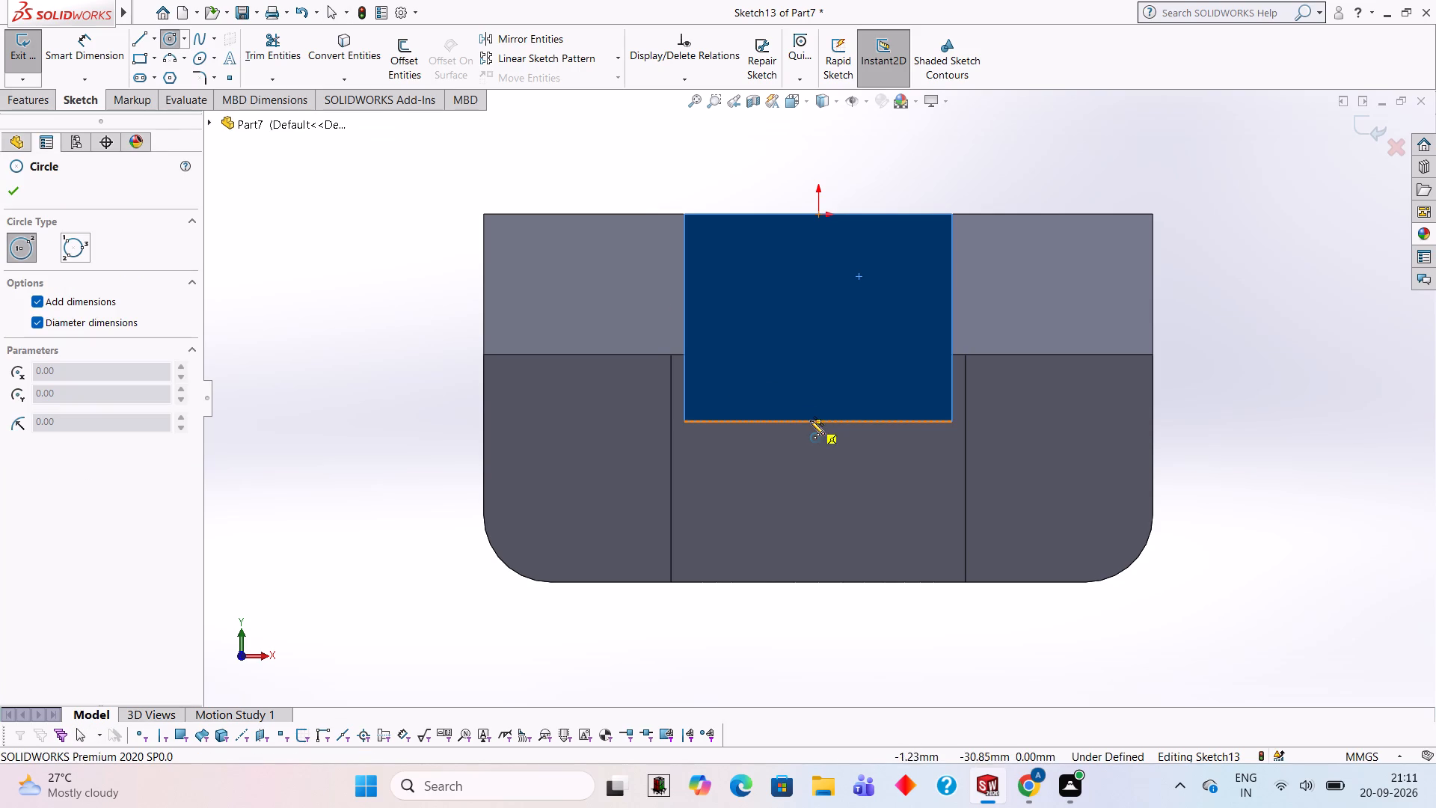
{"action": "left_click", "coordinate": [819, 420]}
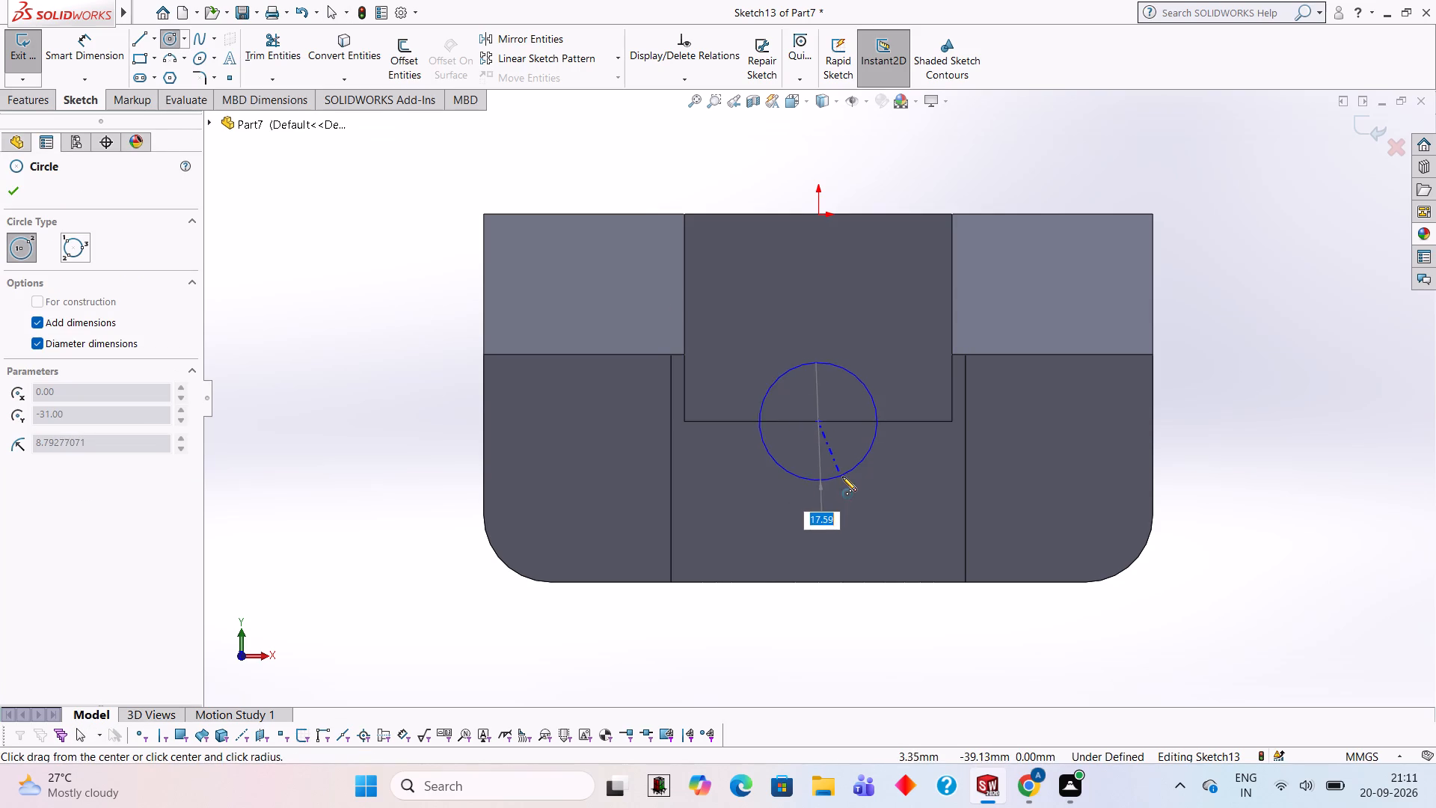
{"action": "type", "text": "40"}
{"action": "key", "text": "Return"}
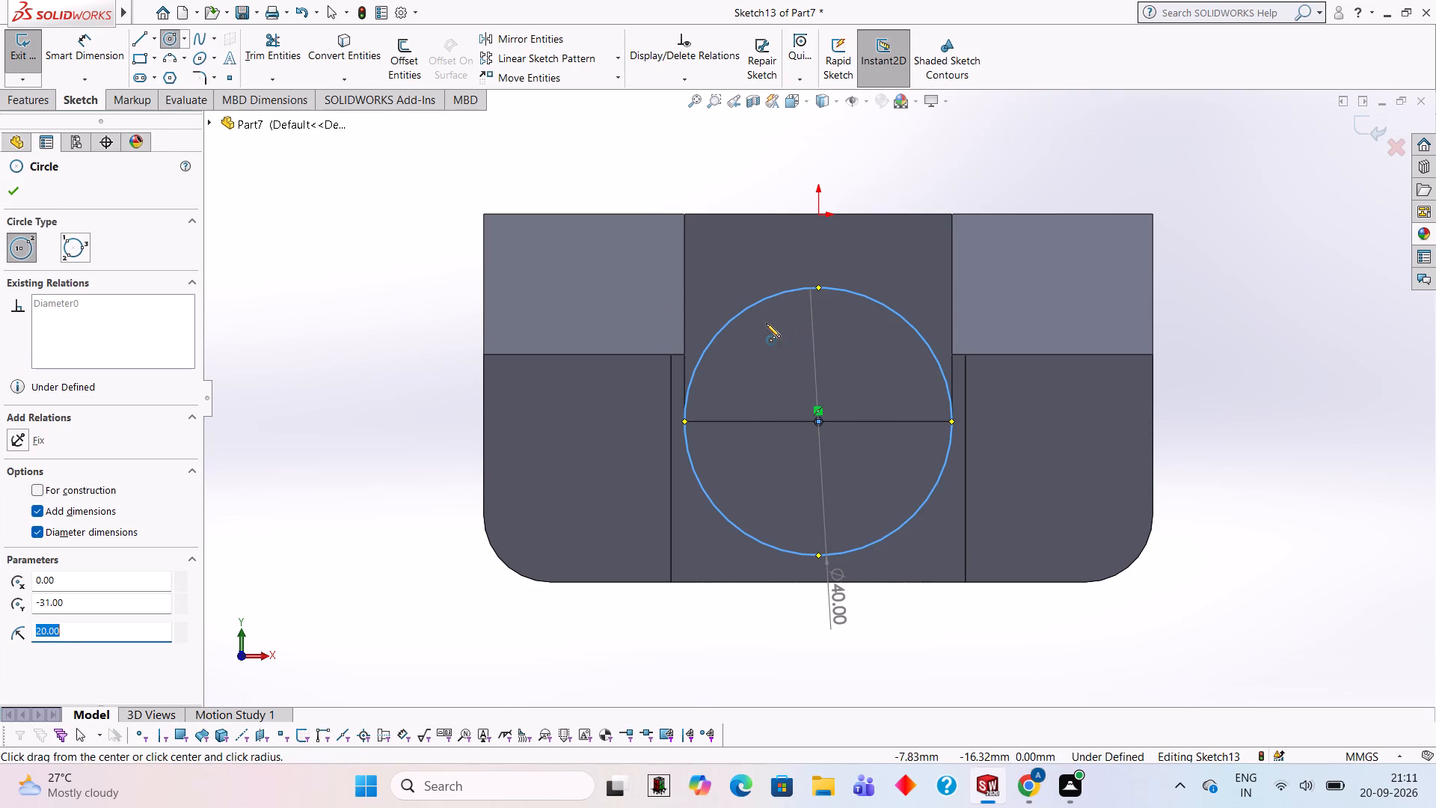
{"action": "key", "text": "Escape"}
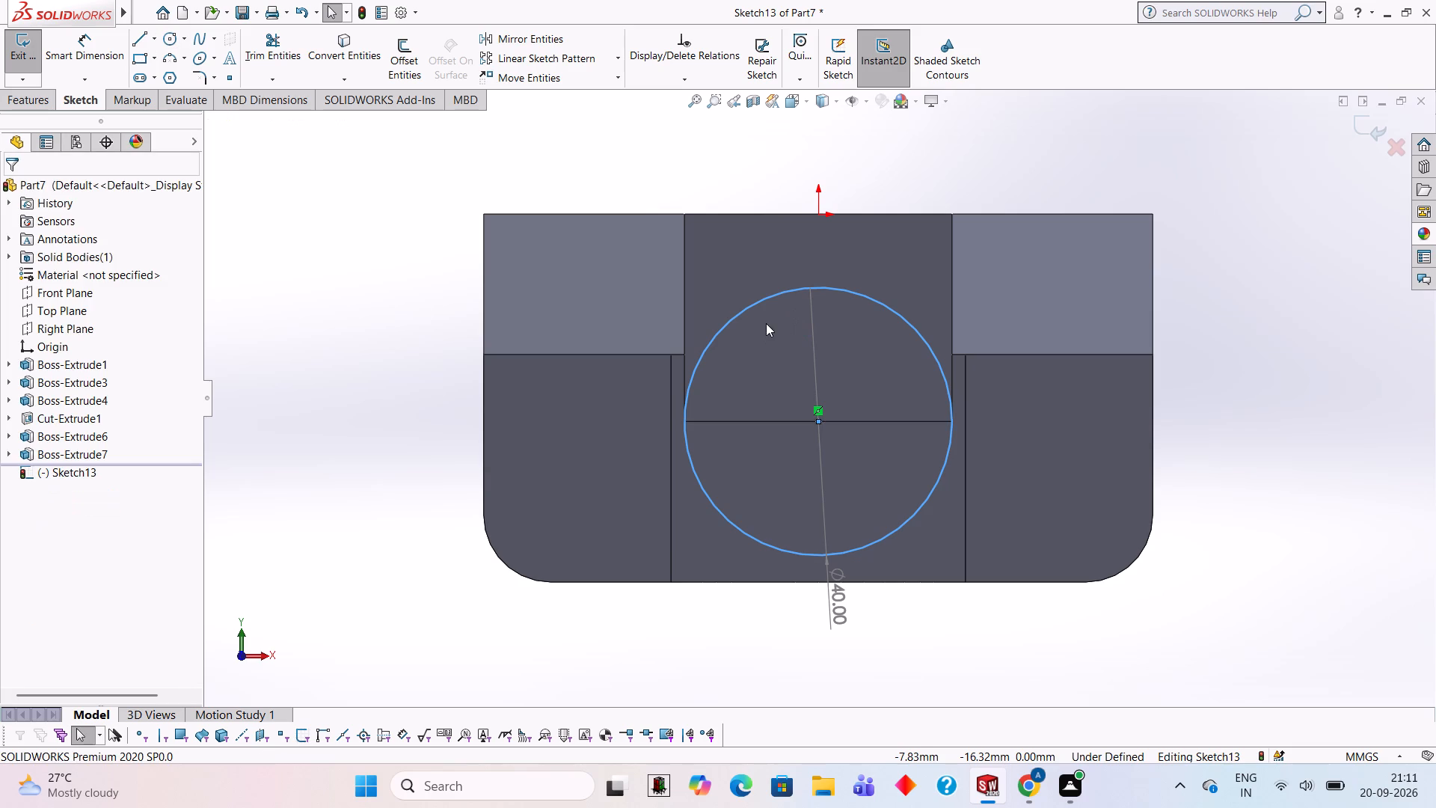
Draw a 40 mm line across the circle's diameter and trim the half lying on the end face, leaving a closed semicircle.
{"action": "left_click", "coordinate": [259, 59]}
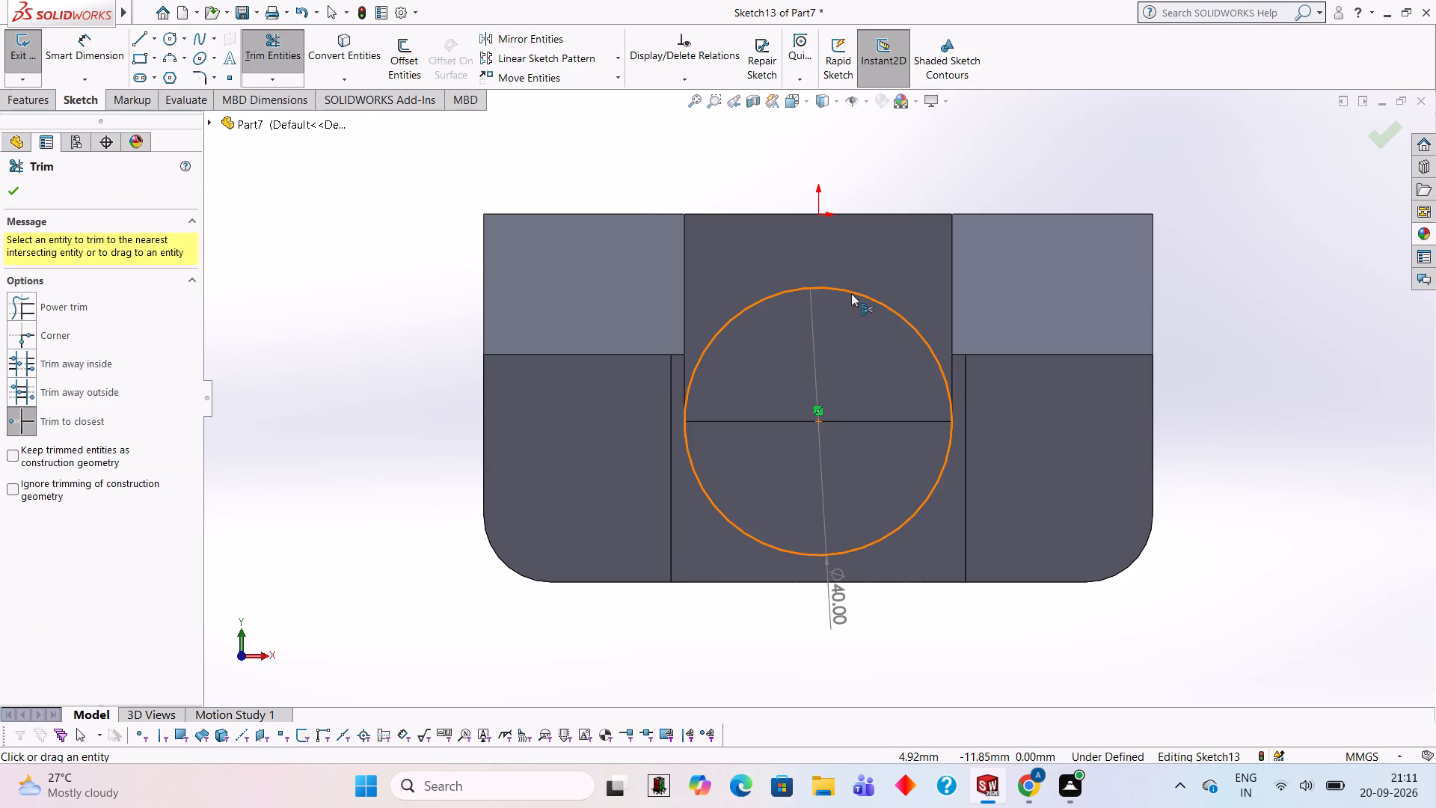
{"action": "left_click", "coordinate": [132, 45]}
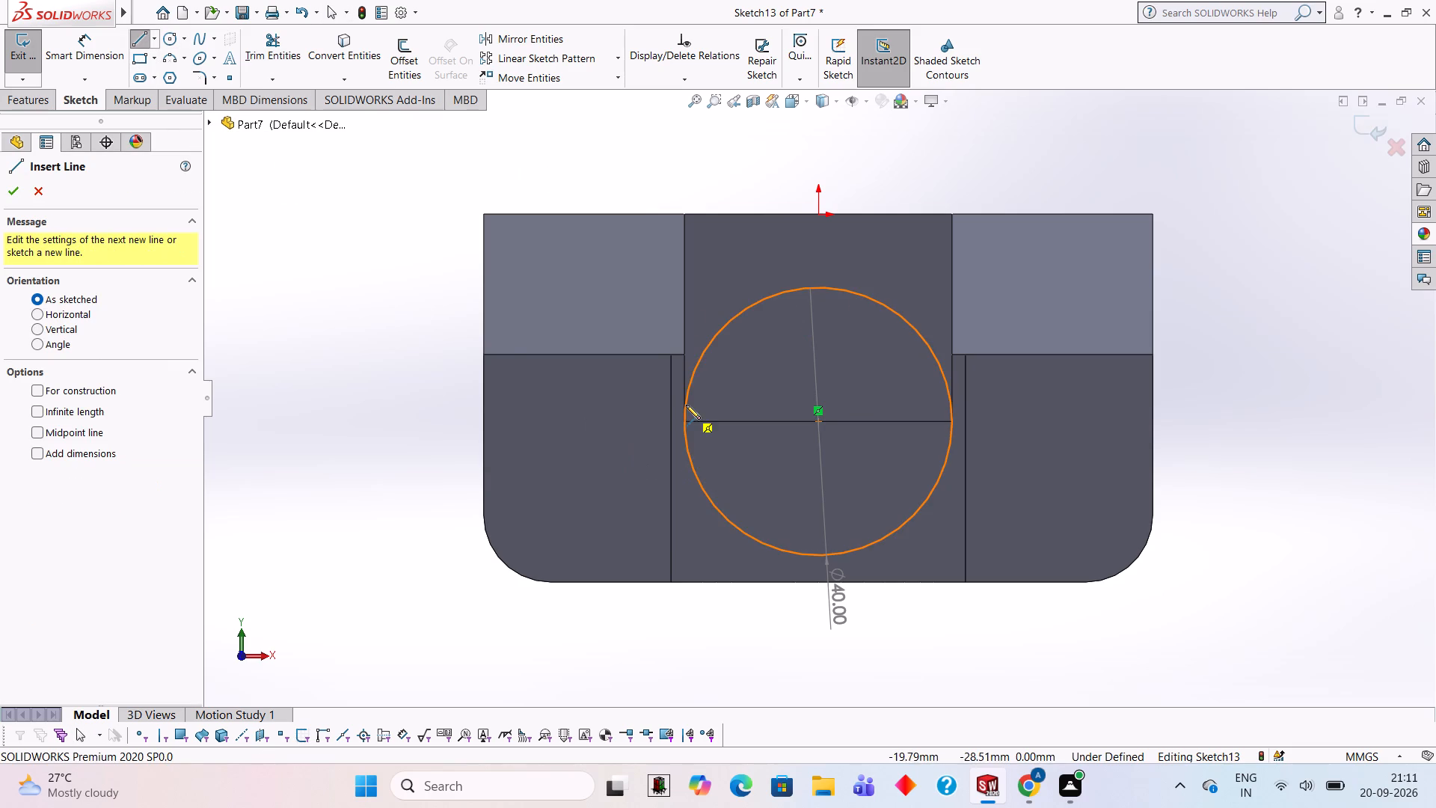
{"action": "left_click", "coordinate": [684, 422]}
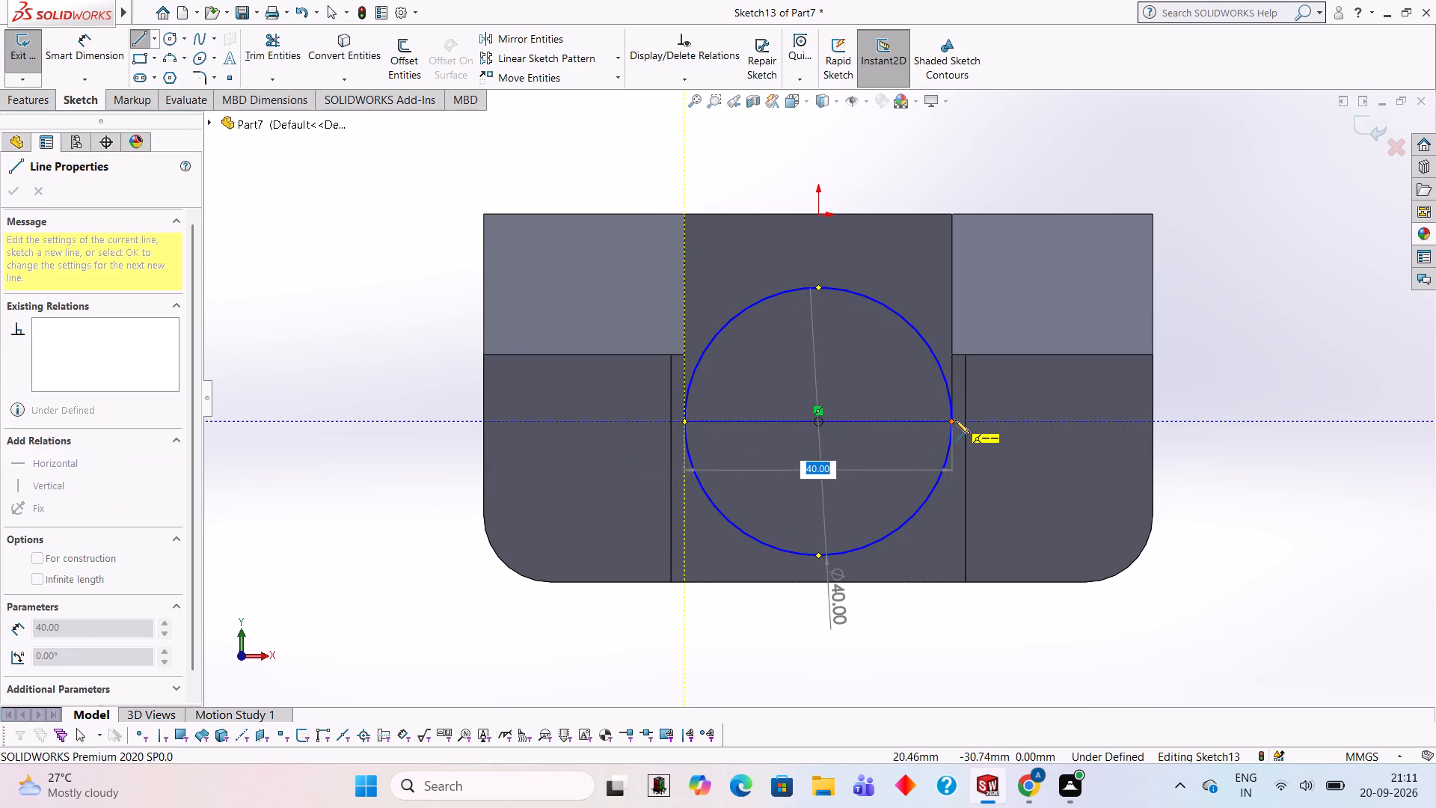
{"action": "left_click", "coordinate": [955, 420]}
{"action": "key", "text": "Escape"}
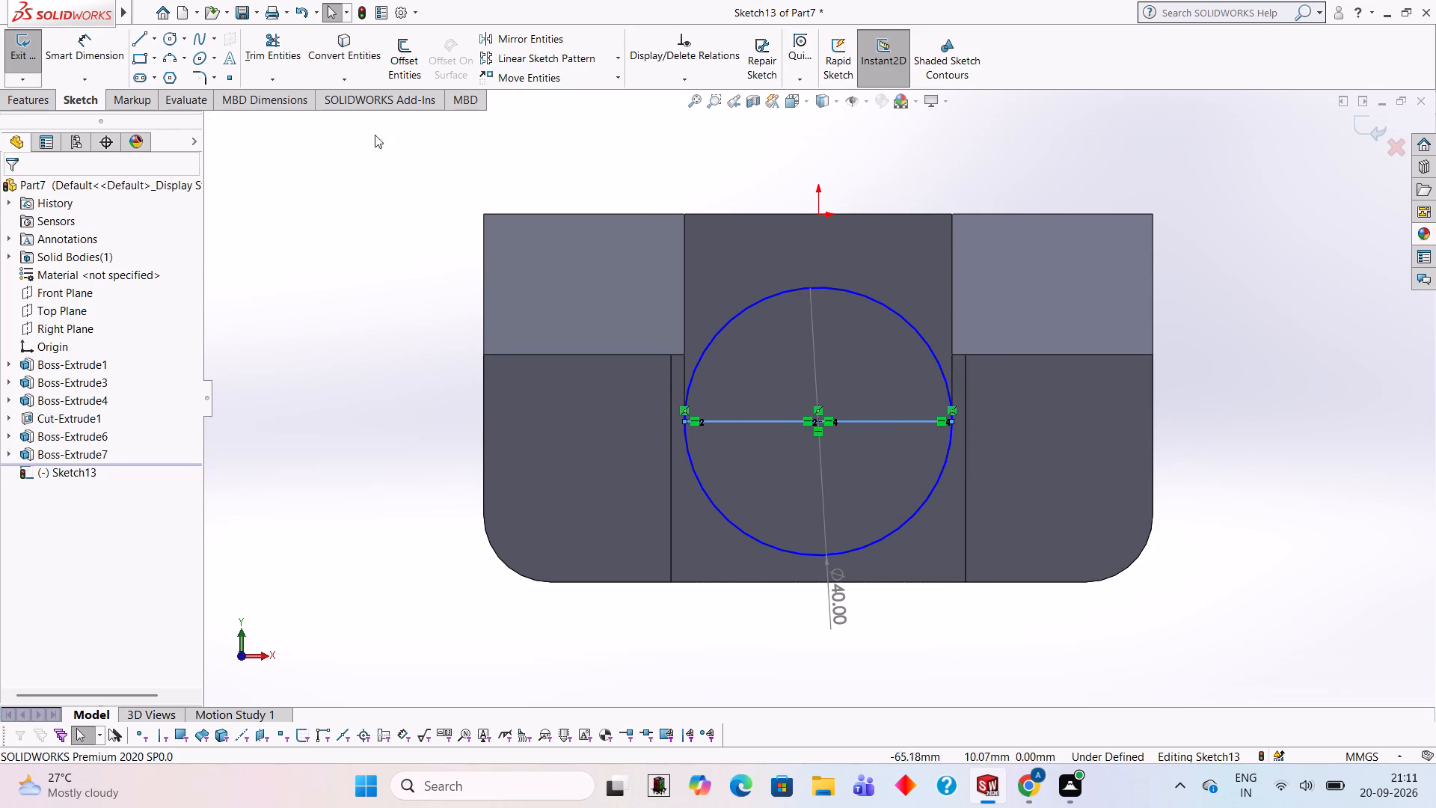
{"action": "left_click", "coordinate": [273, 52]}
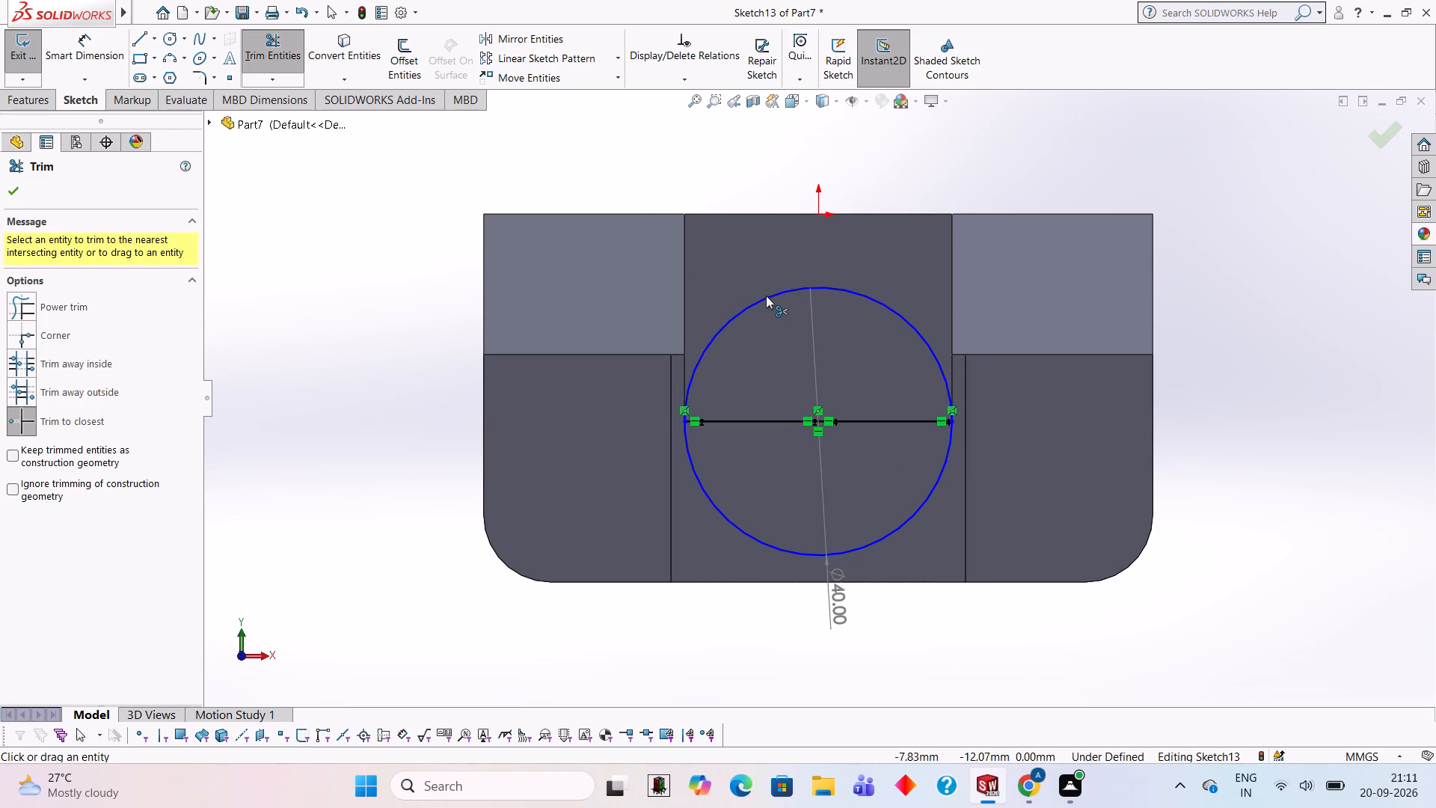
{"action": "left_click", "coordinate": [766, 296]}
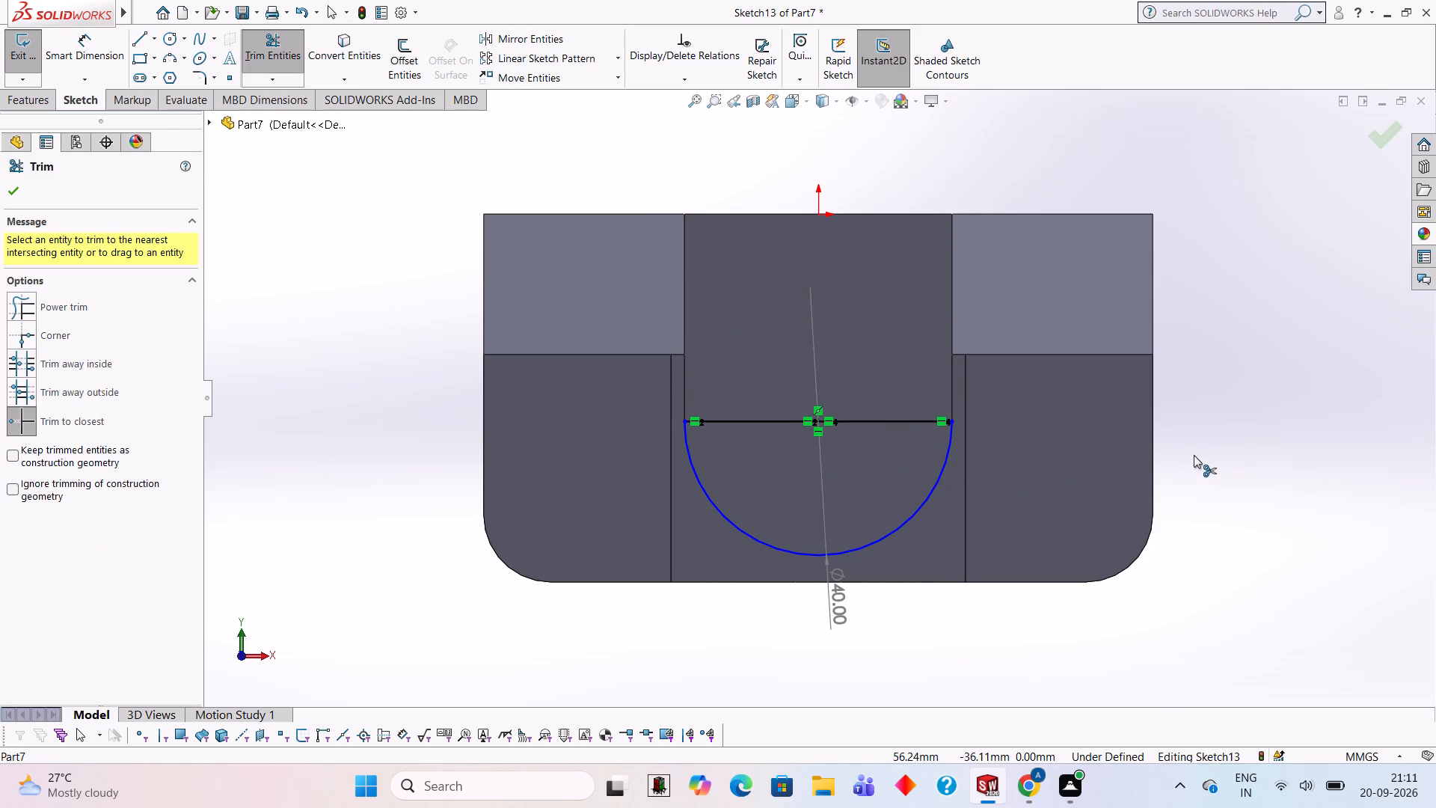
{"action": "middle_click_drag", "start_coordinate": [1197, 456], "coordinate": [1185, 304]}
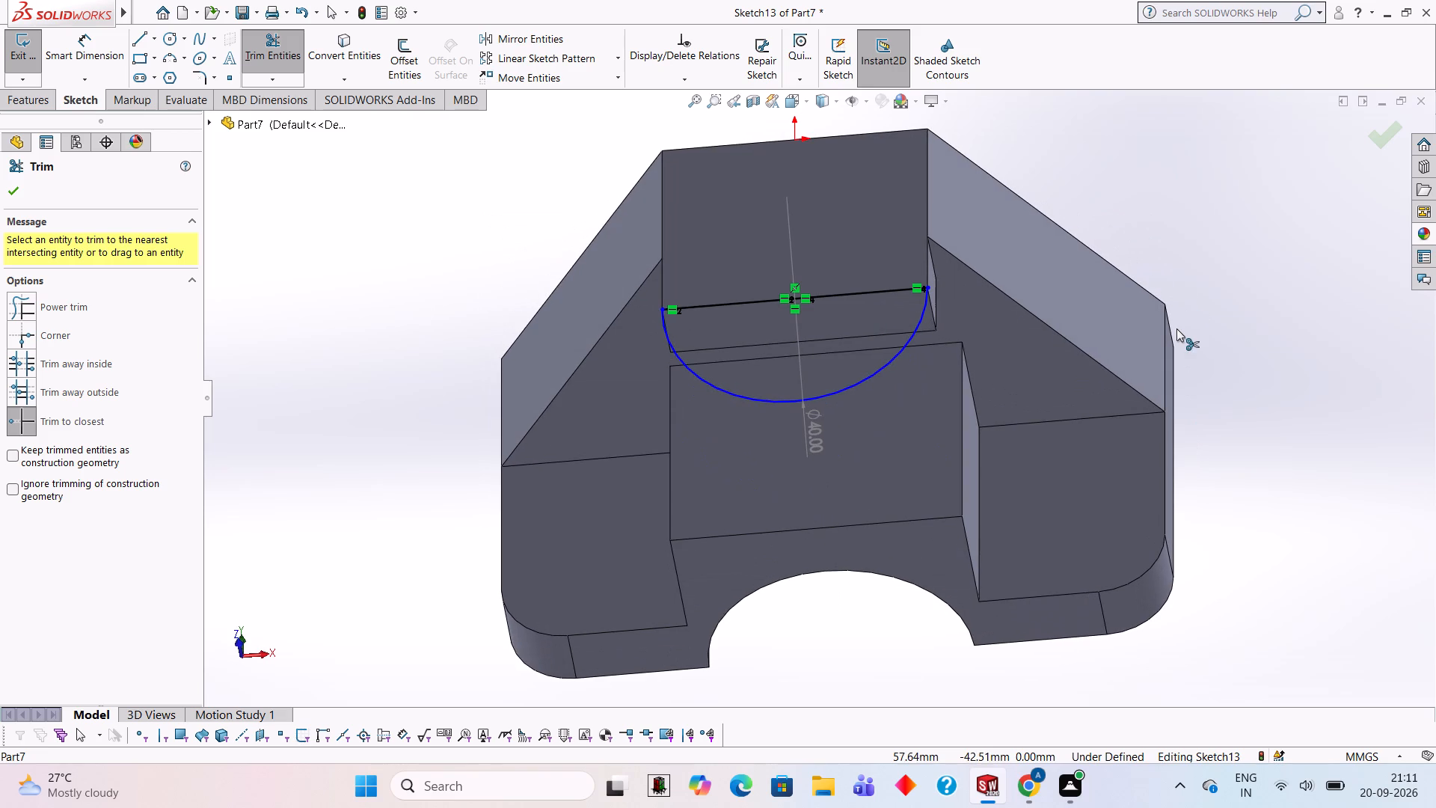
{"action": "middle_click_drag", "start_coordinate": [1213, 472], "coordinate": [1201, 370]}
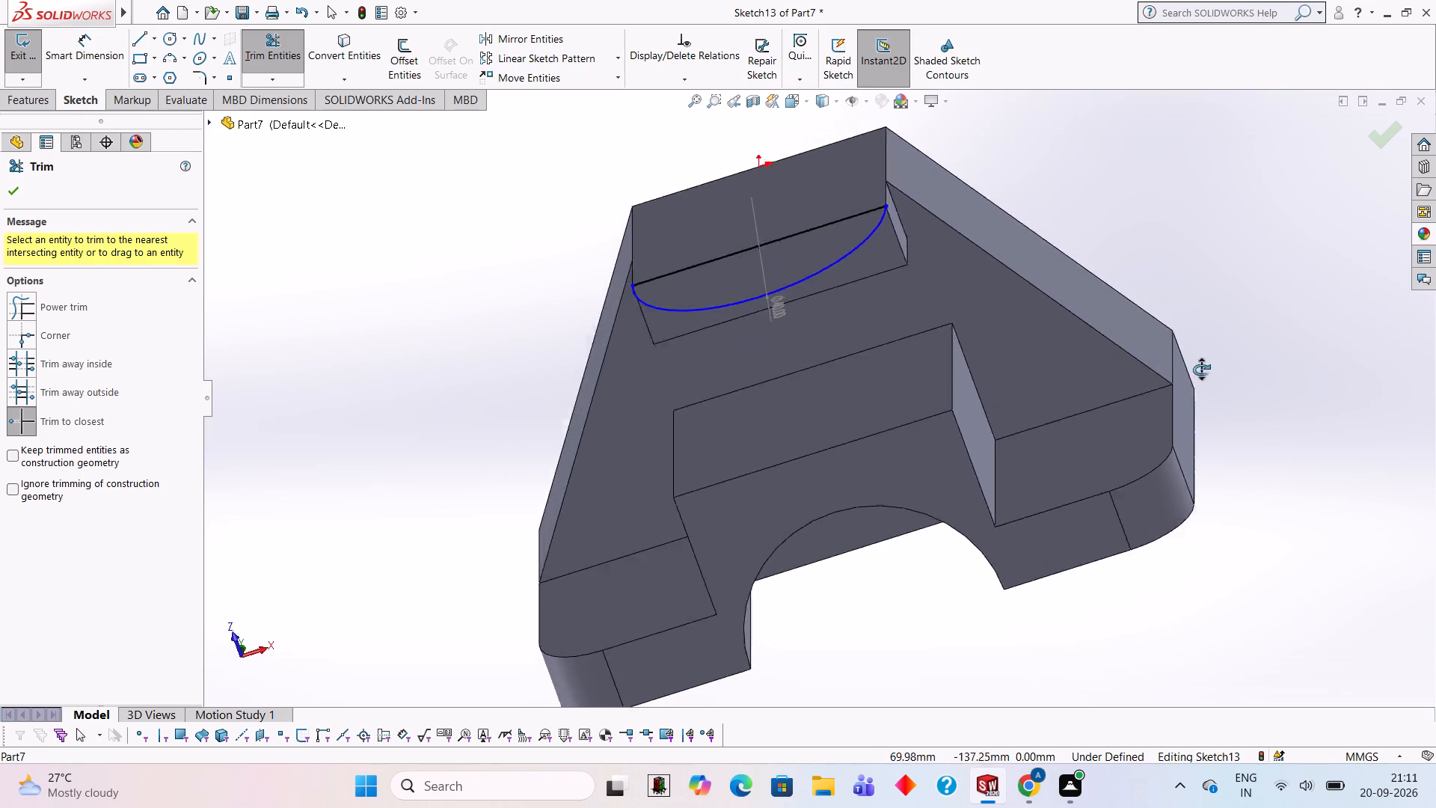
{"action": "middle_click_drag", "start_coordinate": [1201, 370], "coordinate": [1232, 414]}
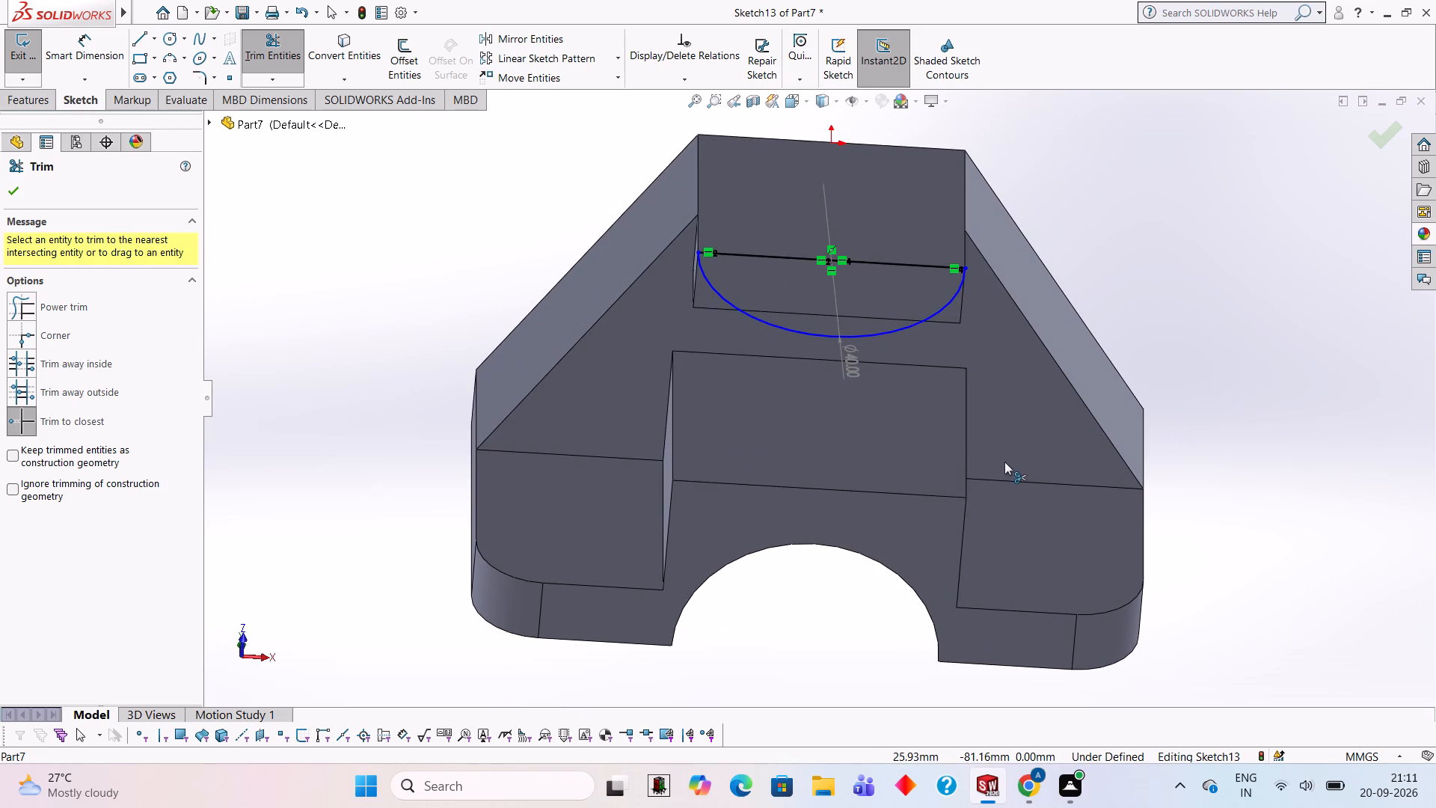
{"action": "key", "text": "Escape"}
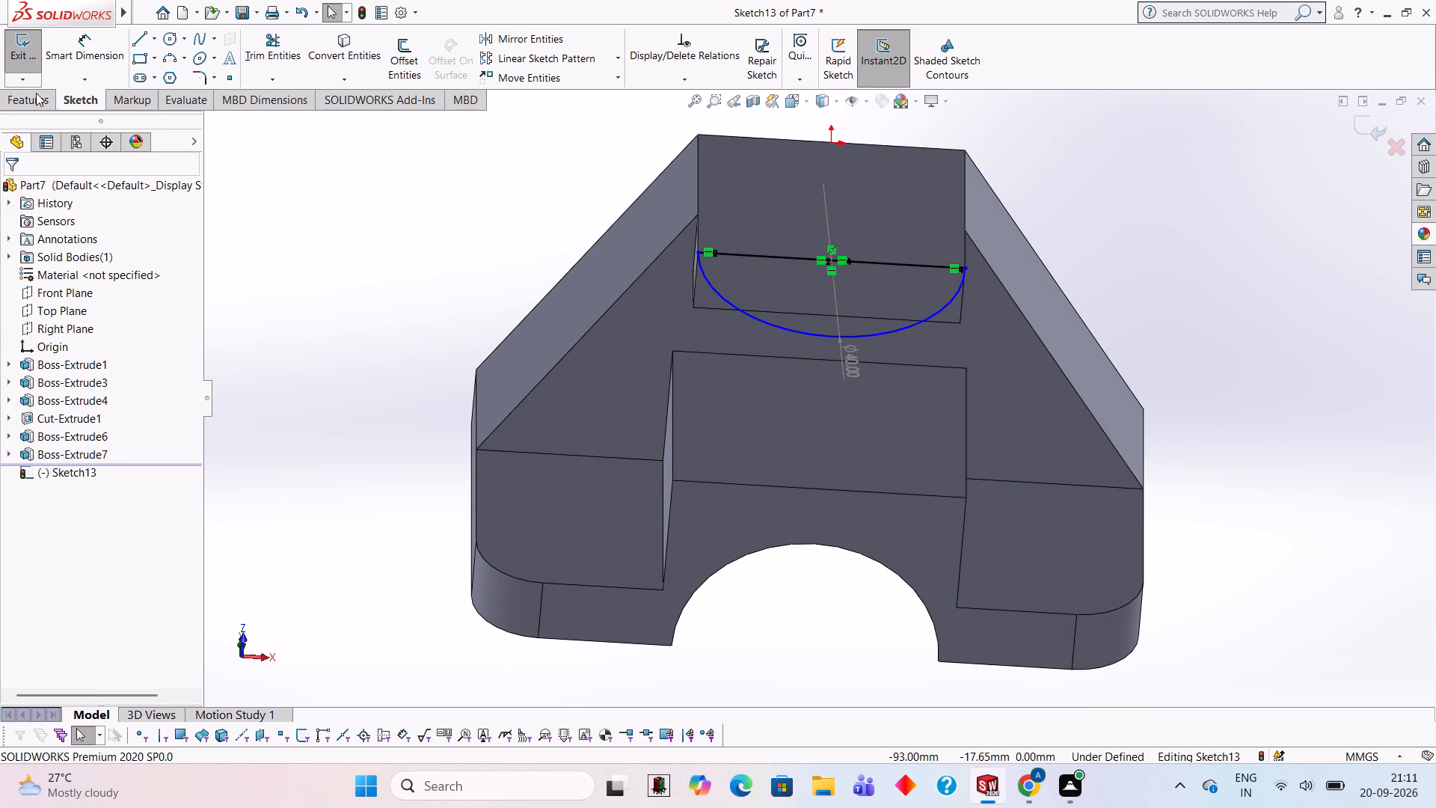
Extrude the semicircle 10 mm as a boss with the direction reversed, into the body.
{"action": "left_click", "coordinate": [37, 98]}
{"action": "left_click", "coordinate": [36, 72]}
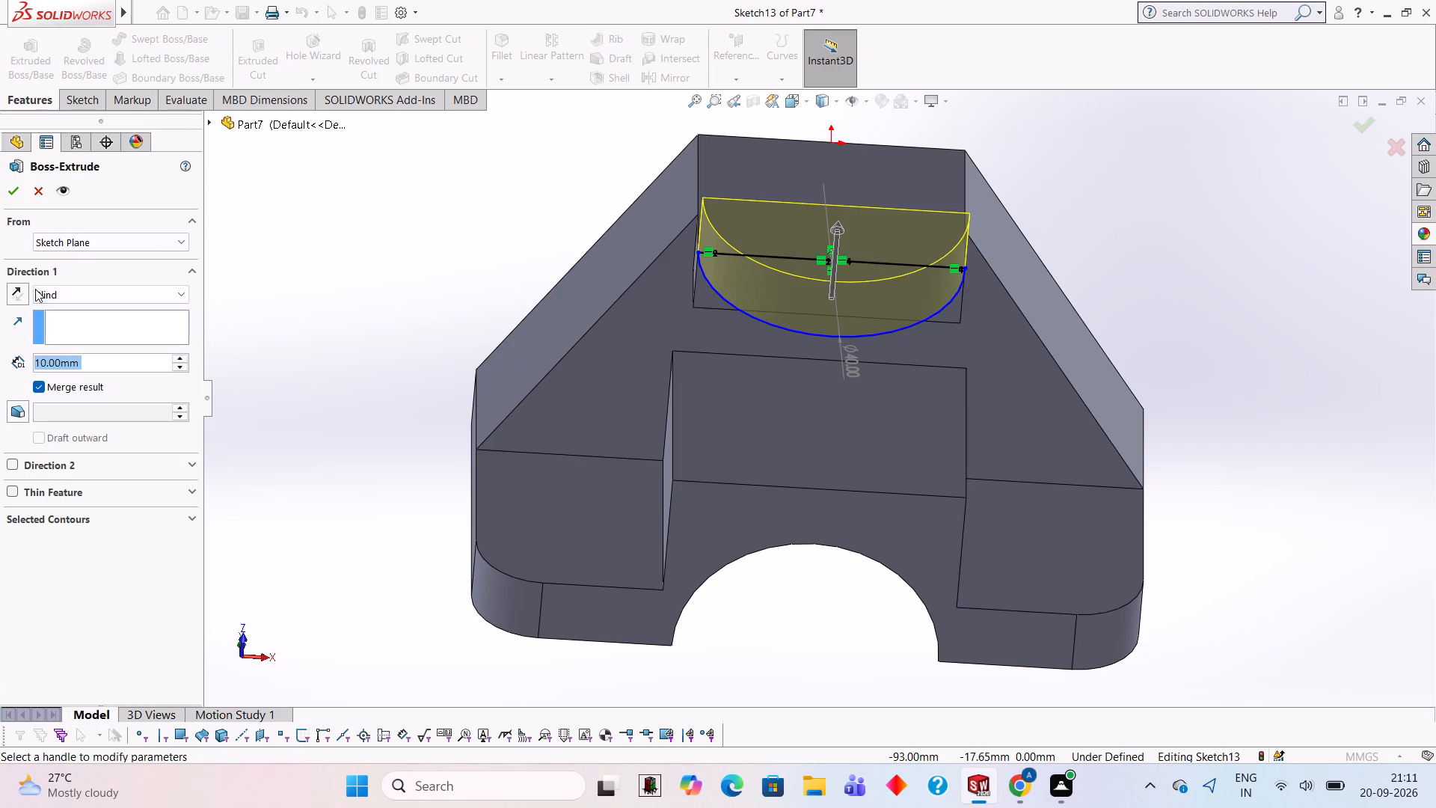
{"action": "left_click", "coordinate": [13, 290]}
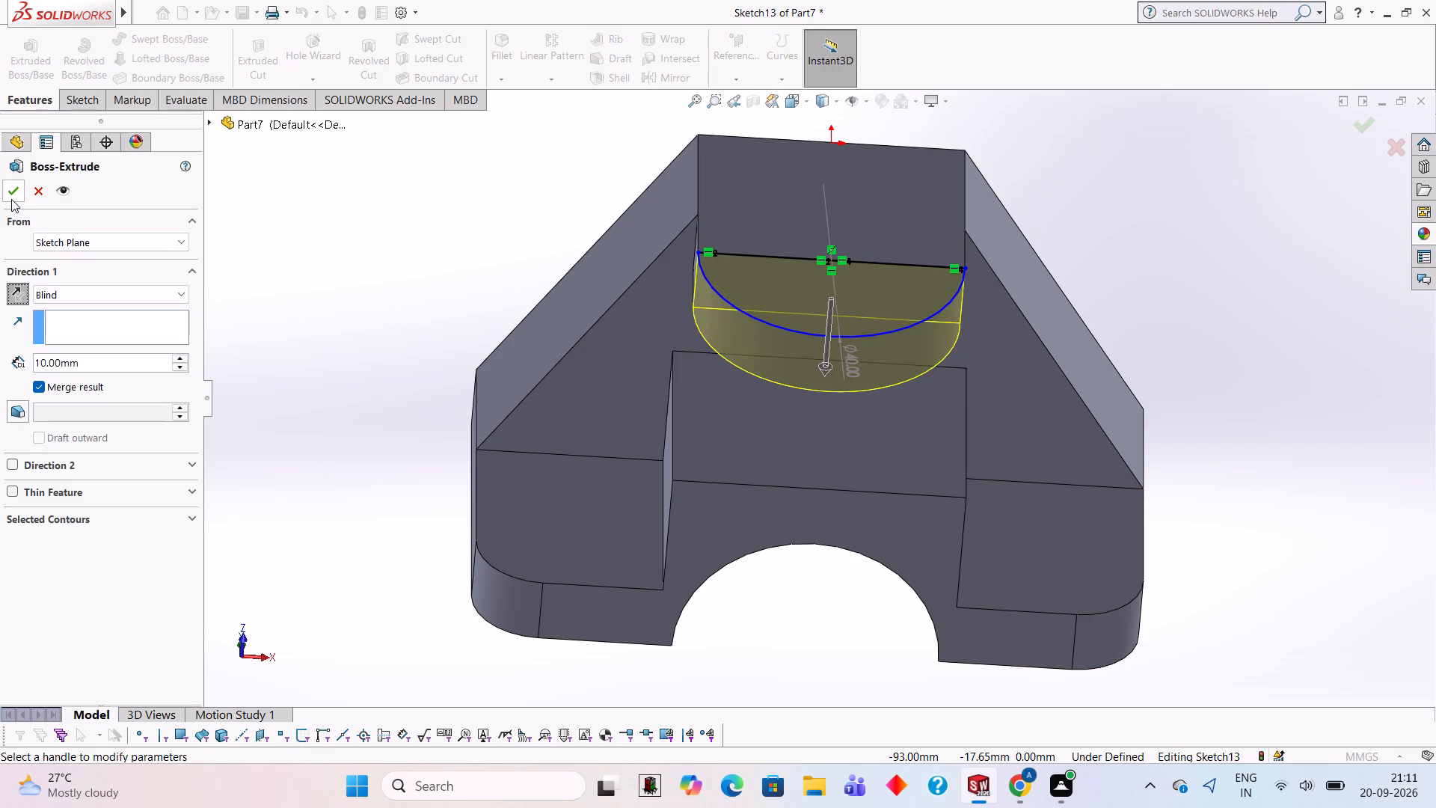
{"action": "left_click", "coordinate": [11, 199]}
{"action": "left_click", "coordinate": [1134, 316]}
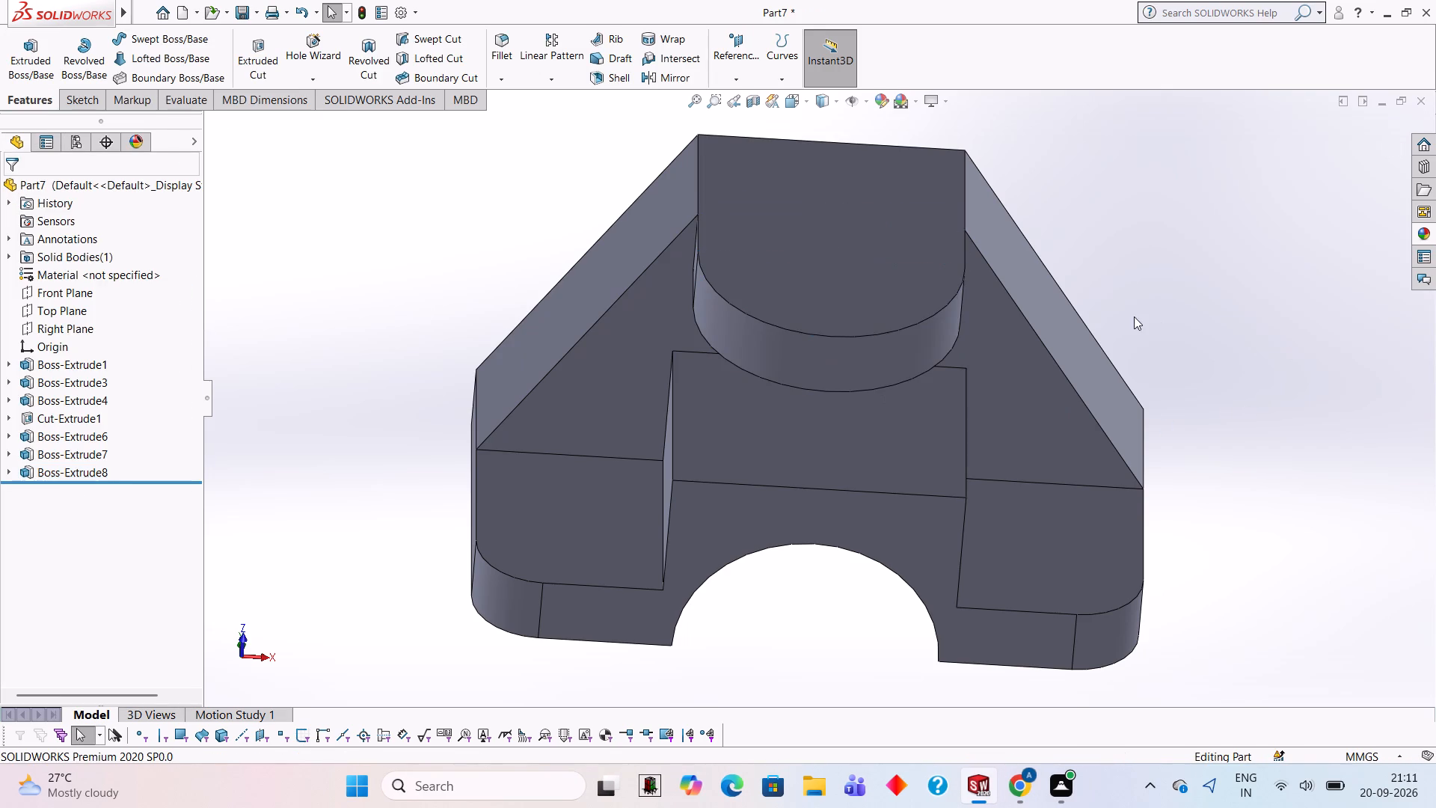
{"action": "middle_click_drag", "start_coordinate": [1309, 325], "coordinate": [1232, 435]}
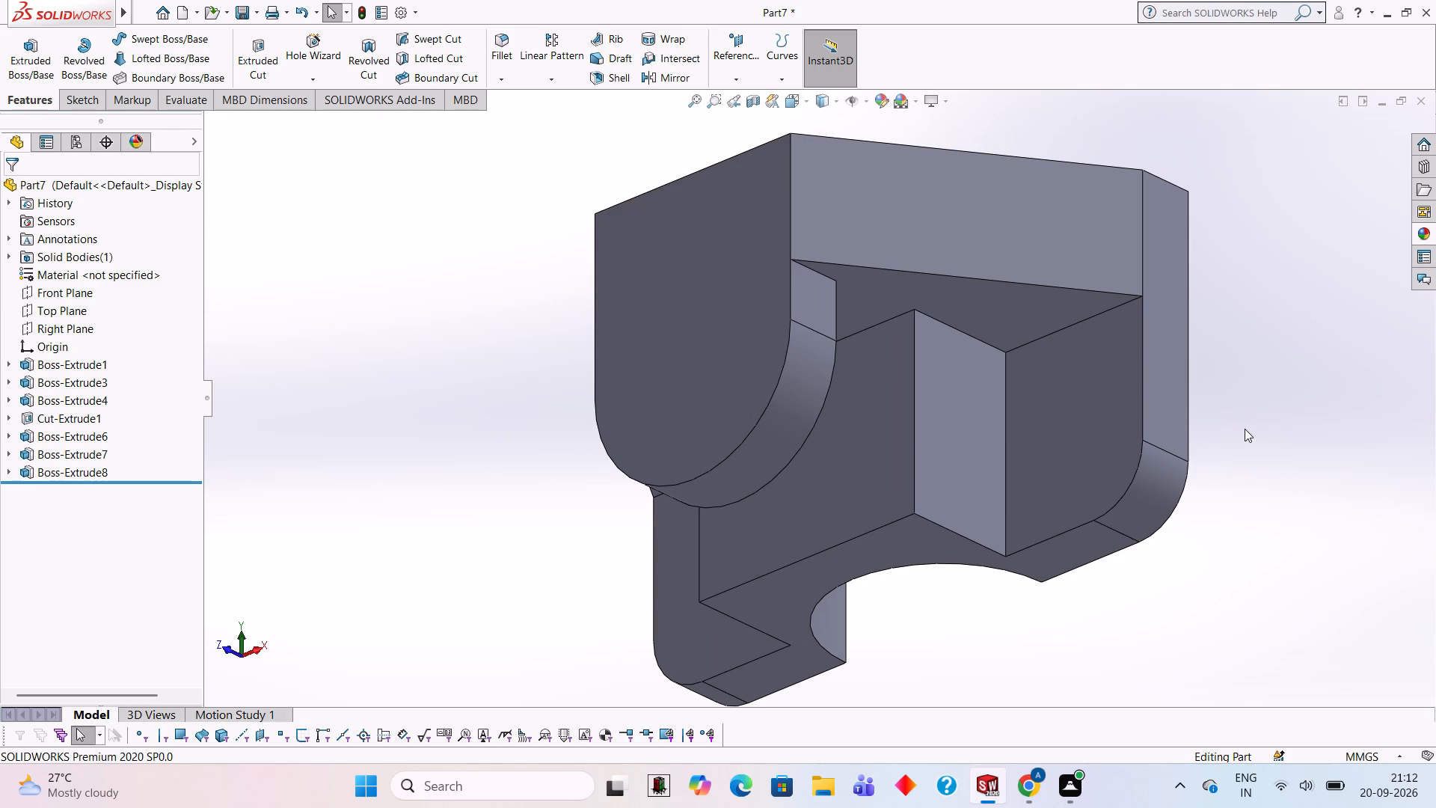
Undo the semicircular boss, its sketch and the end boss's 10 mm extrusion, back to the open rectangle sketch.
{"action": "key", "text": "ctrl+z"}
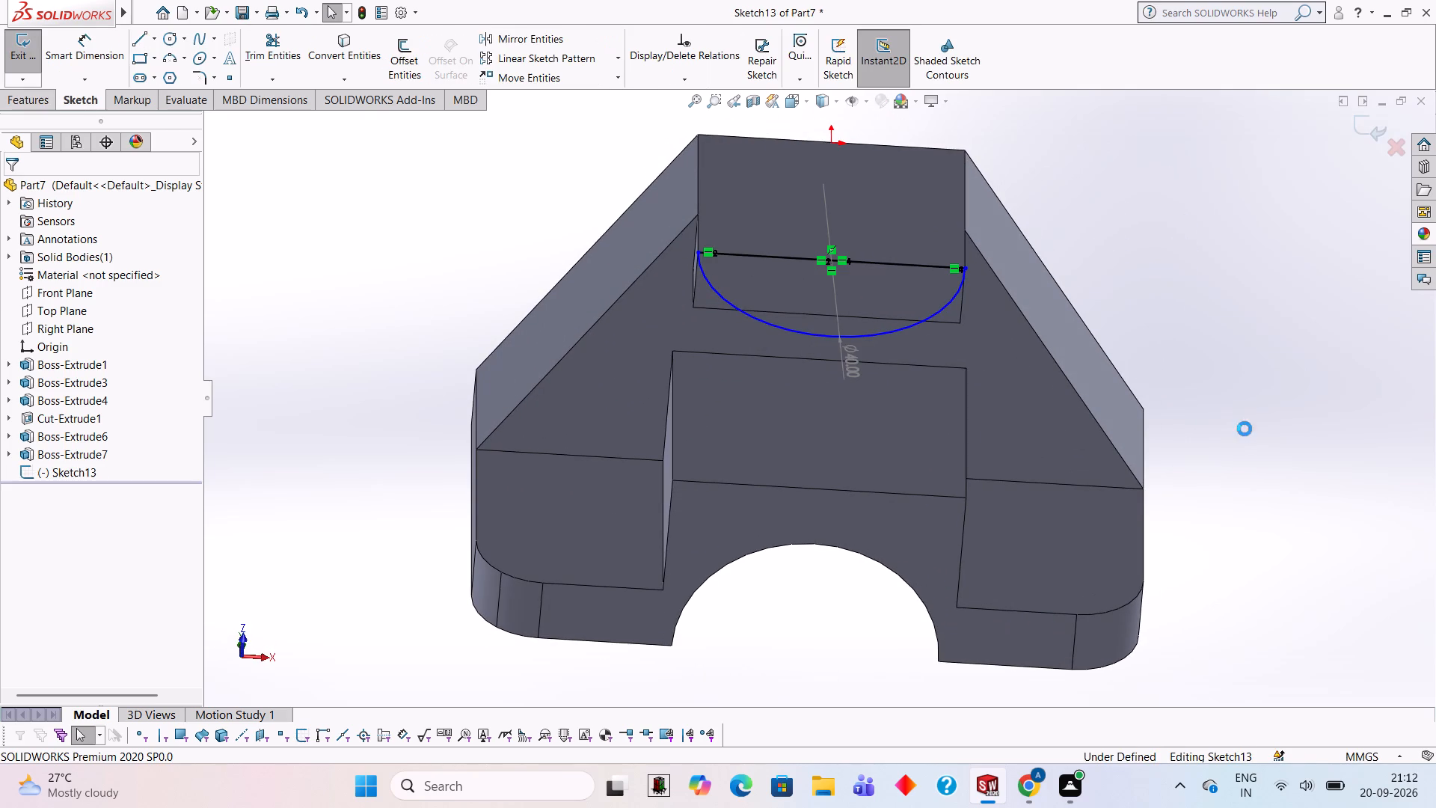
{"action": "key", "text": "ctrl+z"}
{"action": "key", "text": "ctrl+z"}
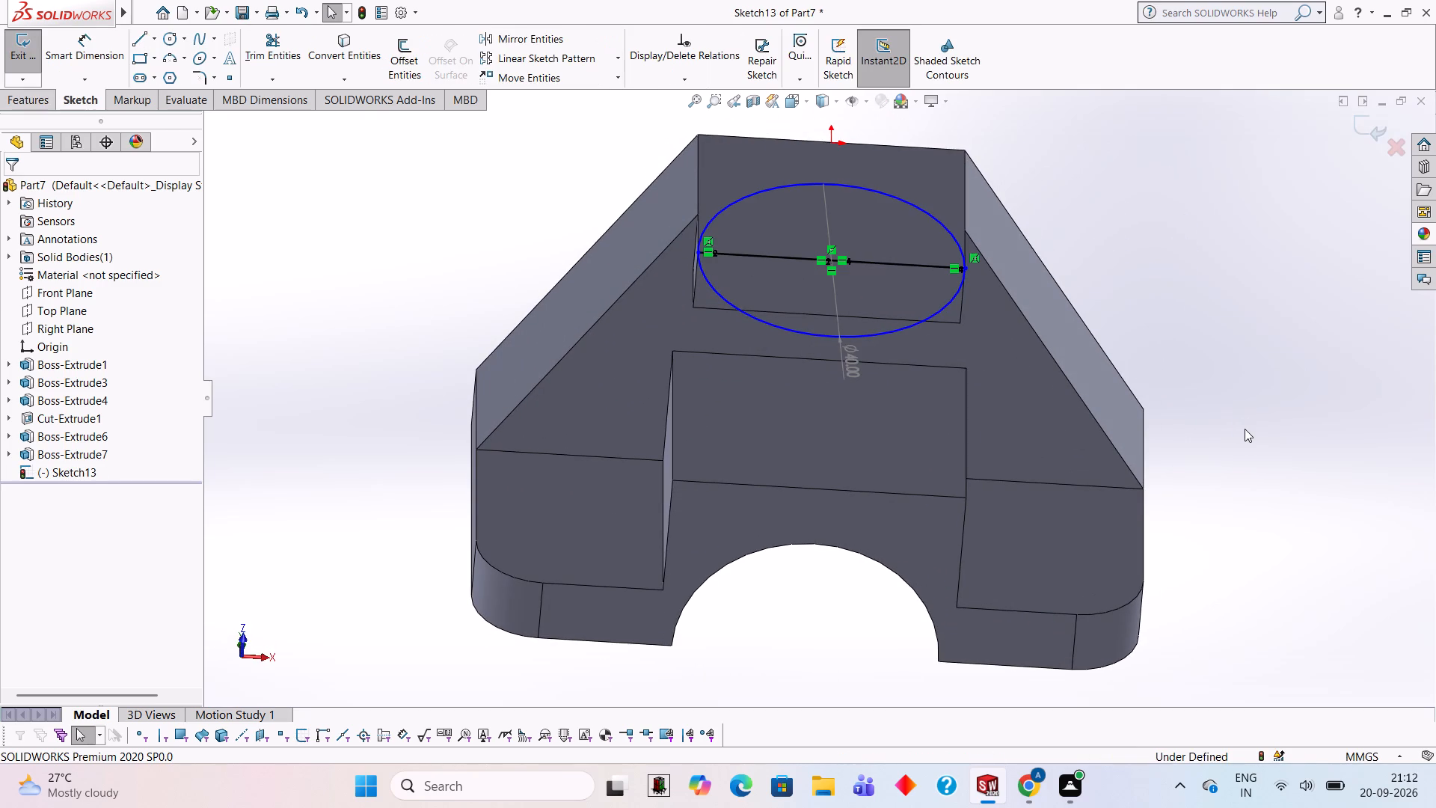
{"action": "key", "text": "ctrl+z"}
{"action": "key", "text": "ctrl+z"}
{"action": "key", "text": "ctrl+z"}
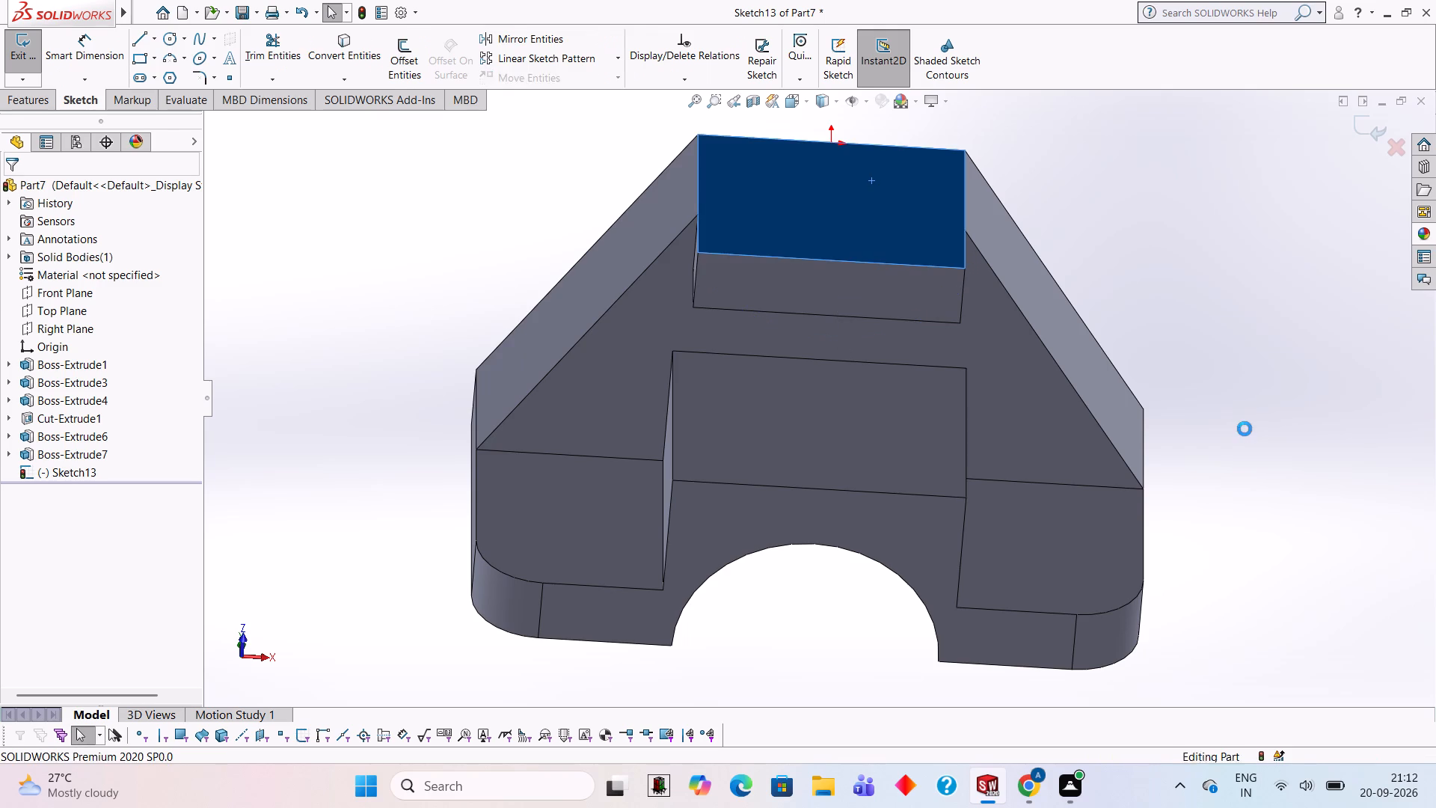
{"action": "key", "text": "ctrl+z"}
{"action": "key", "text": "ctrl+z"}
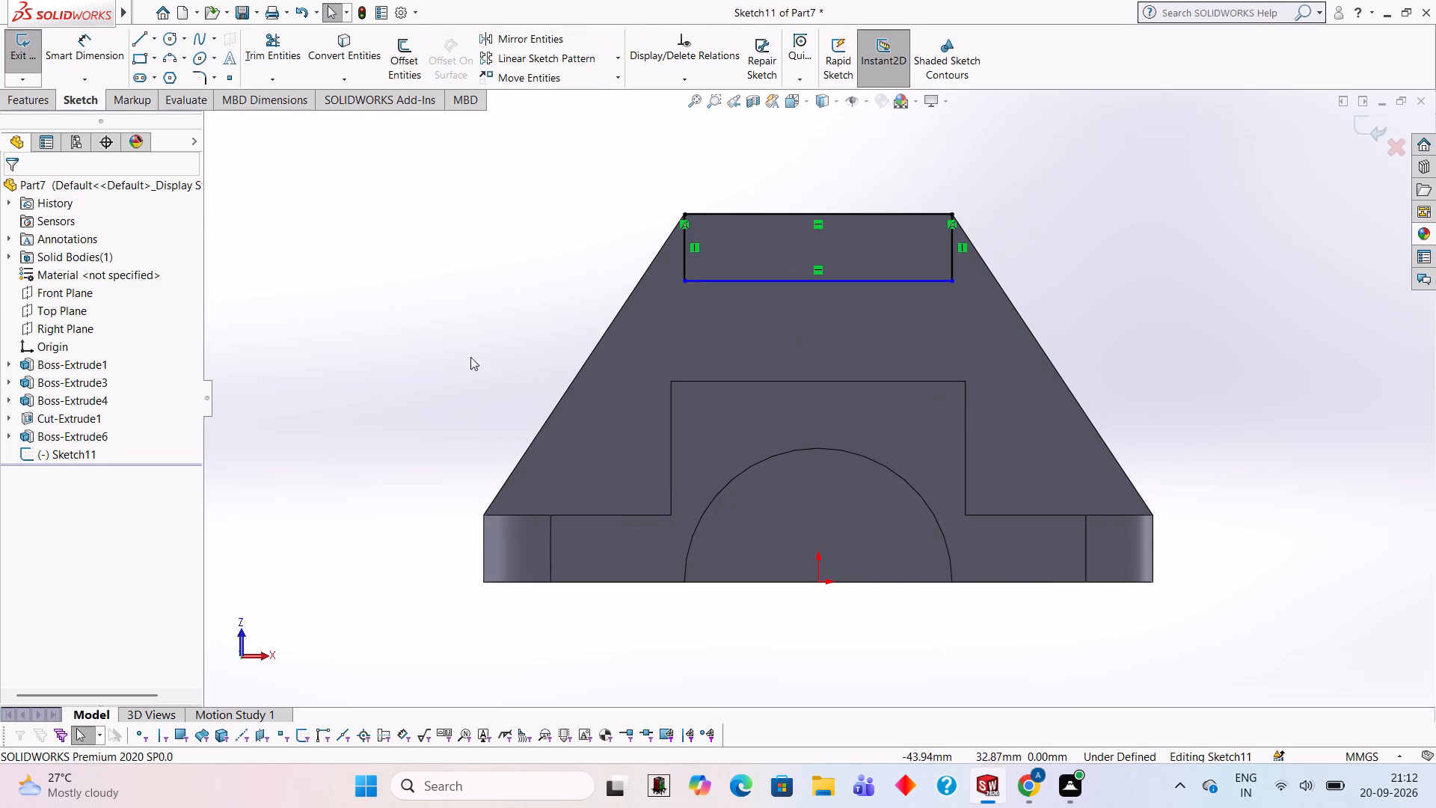
Extrude the open rectangle sketch at the trapezoidal body's narrow end as a 5 mm merged boss.
{"action": "left_click", "coordinate": [39, 110]}
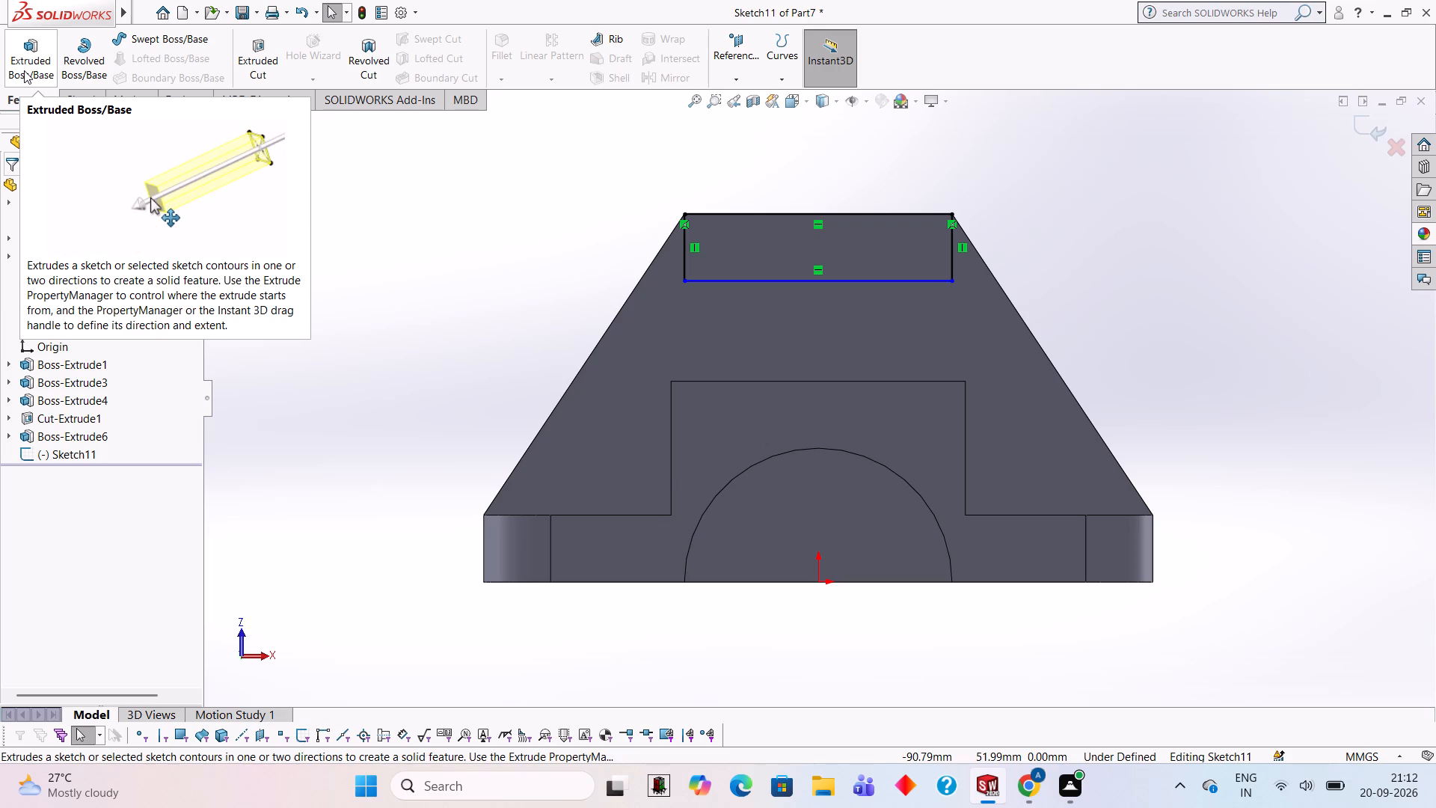
{"action": "left_click", "coordinate": [24, 70]}
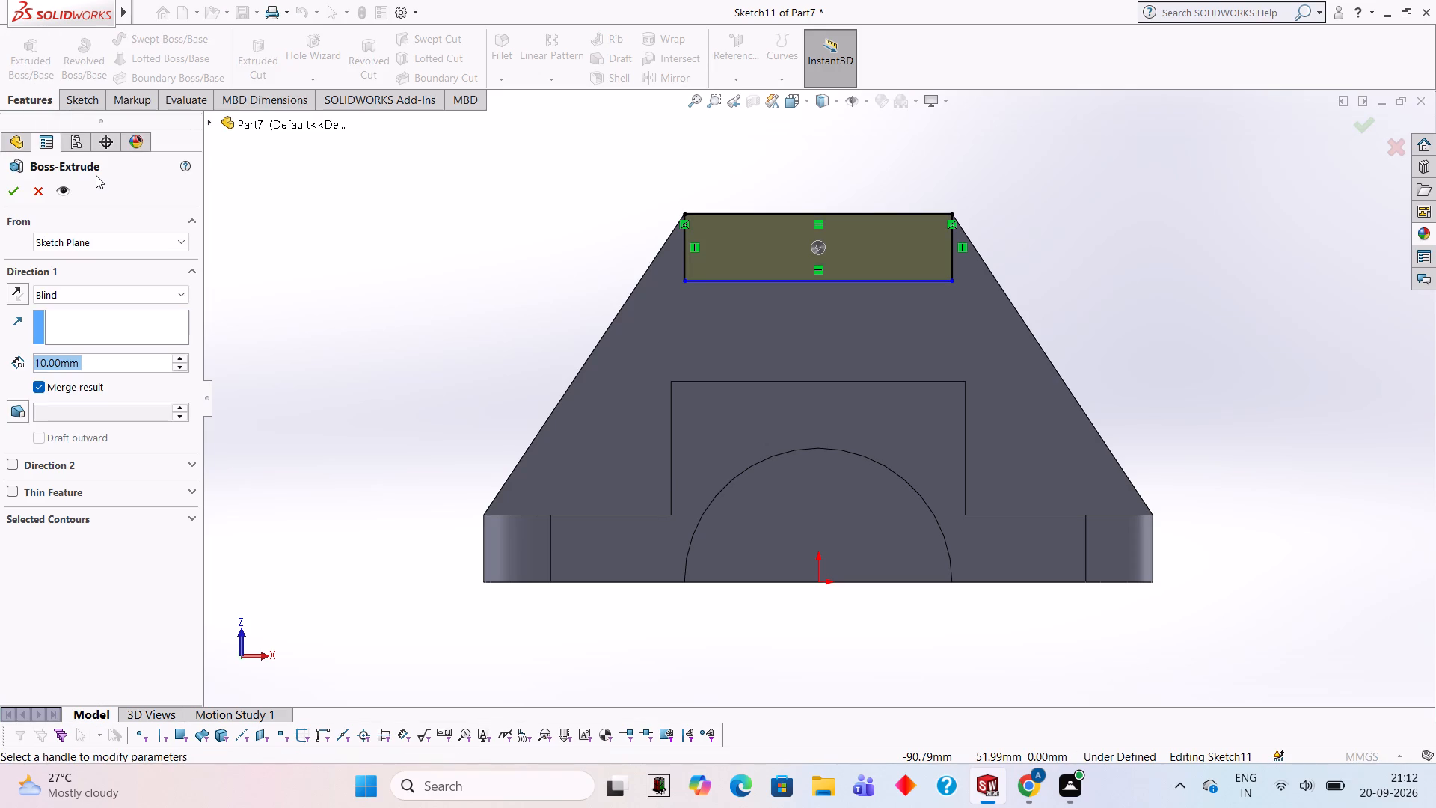
{"action": "key", "text": "5"}
{"action": "key", "text": "Return"}
{"action": "left_click", "coordinate": [16, 189]}
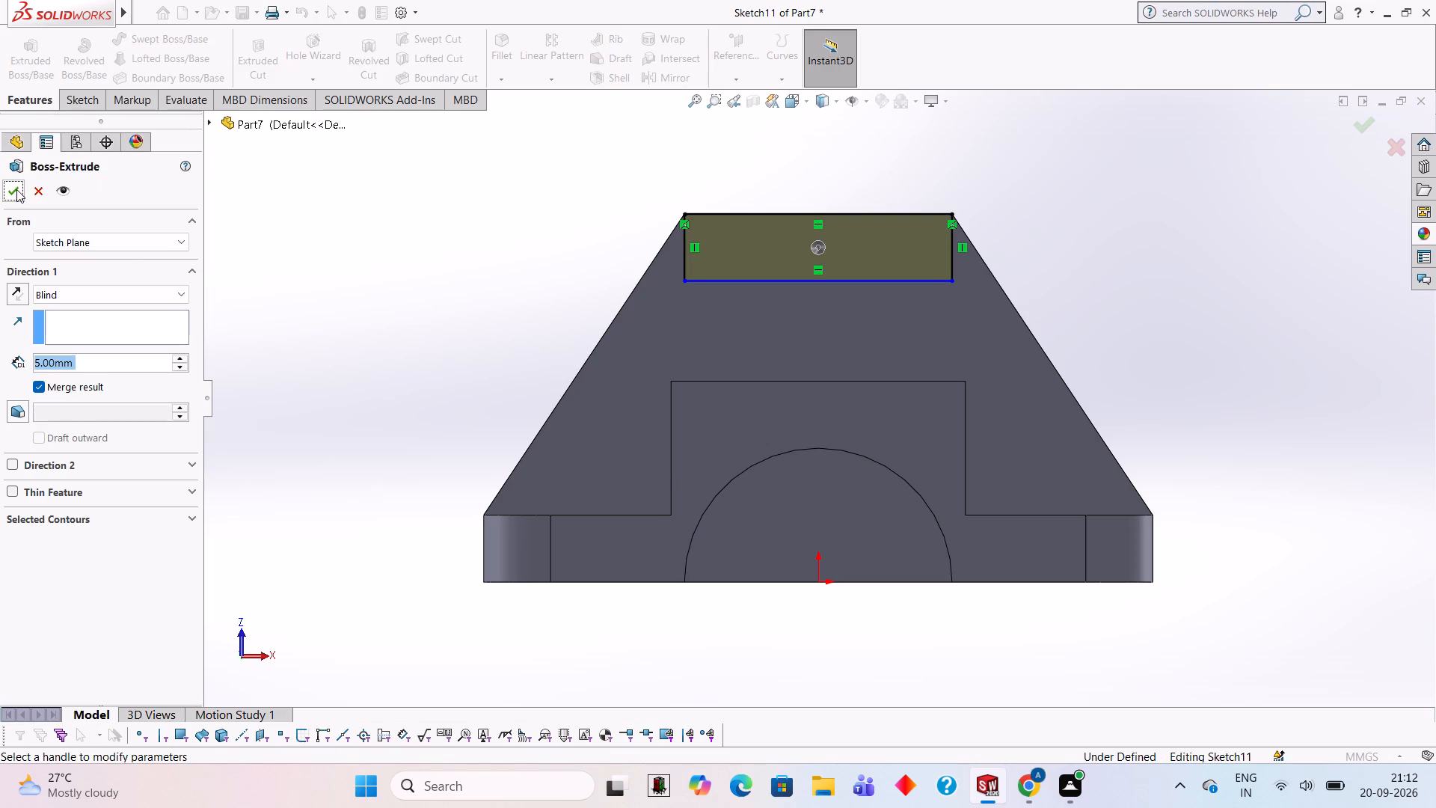
{"action": "middle_click_drag", "start_coordinate": [435, 260], "coordinate": [449, 487]}
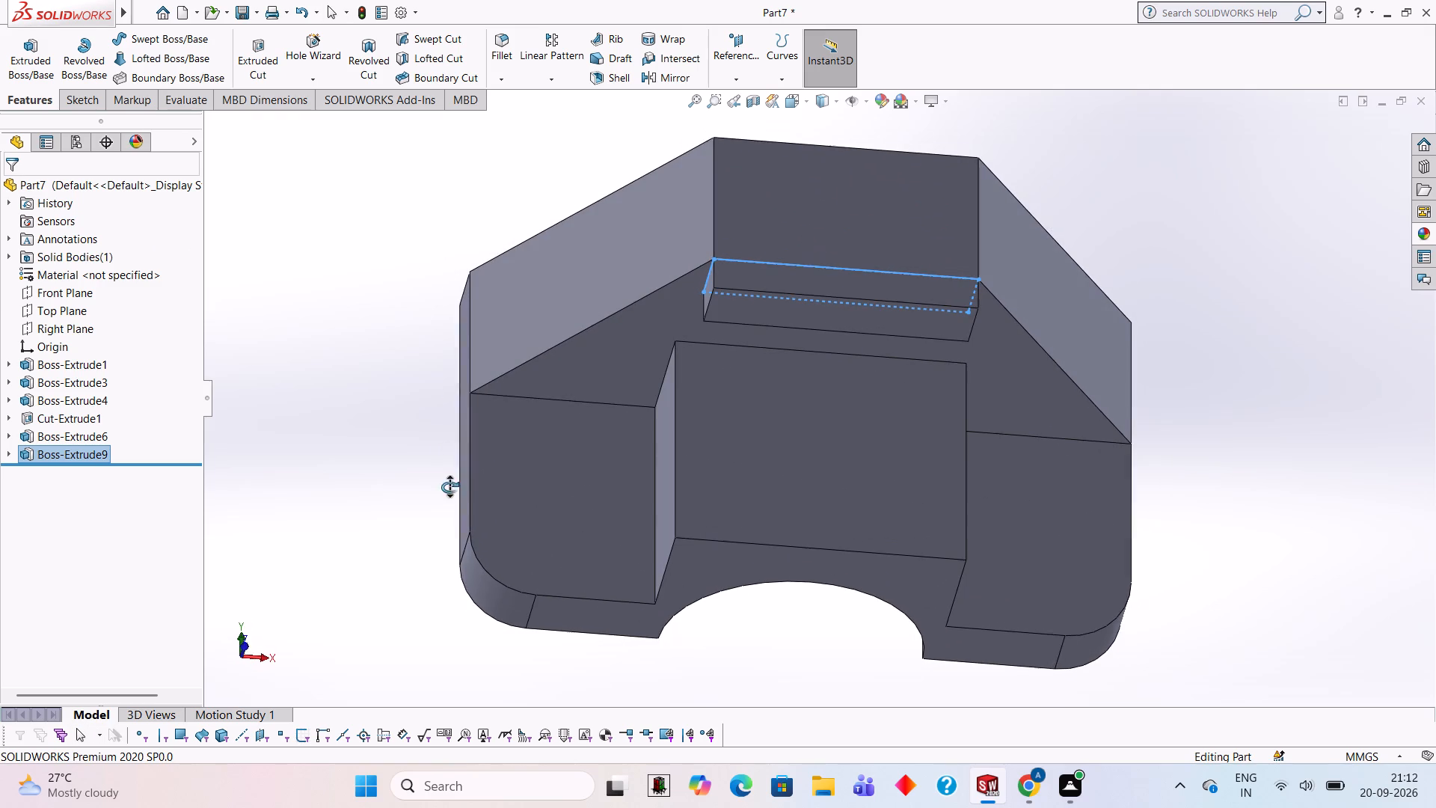
{"action": "middle_click_drag", "start_coordinate": [449, 487], "coordinate": [450, 487]}
{"action": "left_click", "coordinate": [1102, 183]}
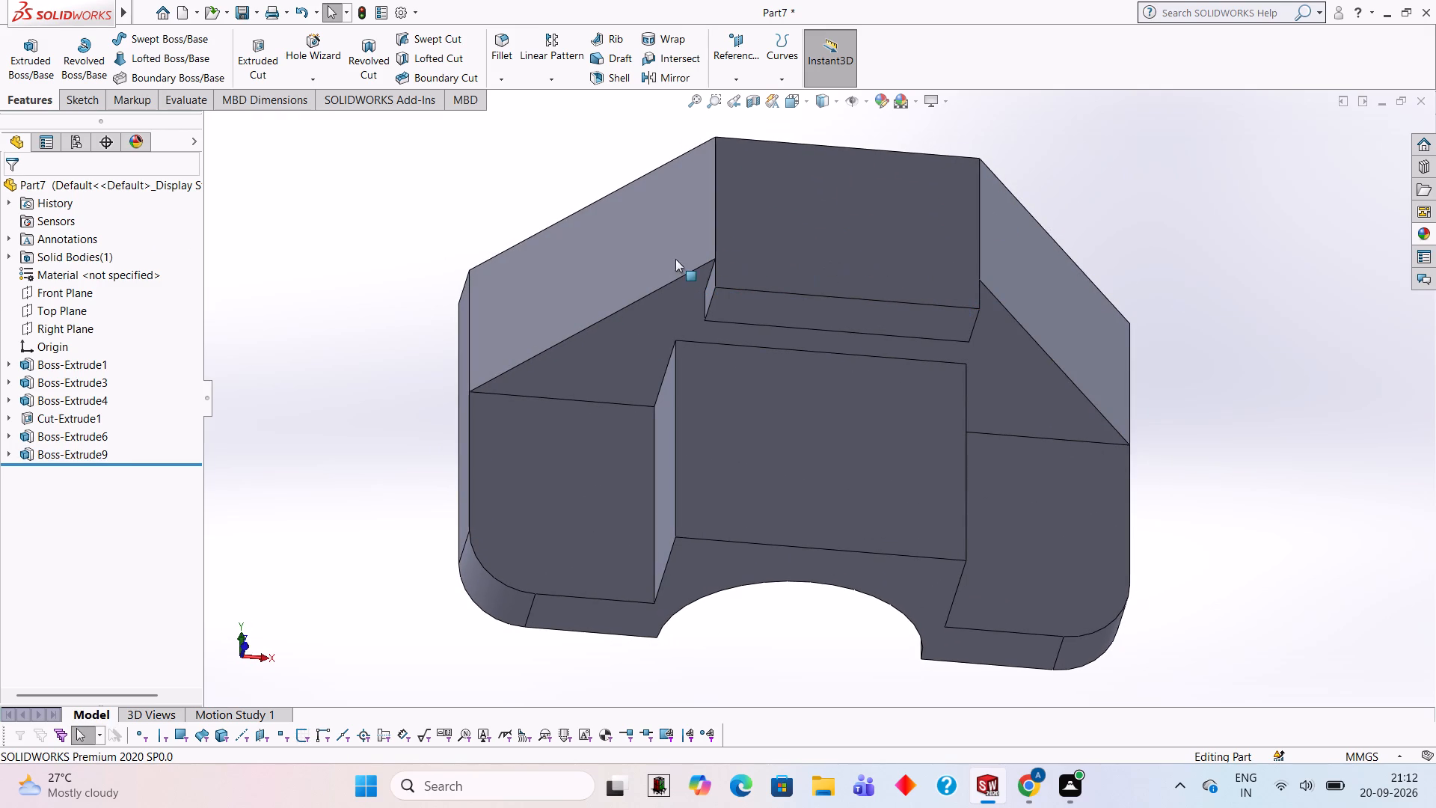
Open a sketch on the trapezoidal body's narrow end face, viewed normal to it.
{"action": "middle_click_drag", "start_coordinate": [1197, 209], "coordinate": [1176, 336]}
{"action": "scroll", "coordinate": [1176, 336], "scroll_direction": "up", "scroll_amount": 1}
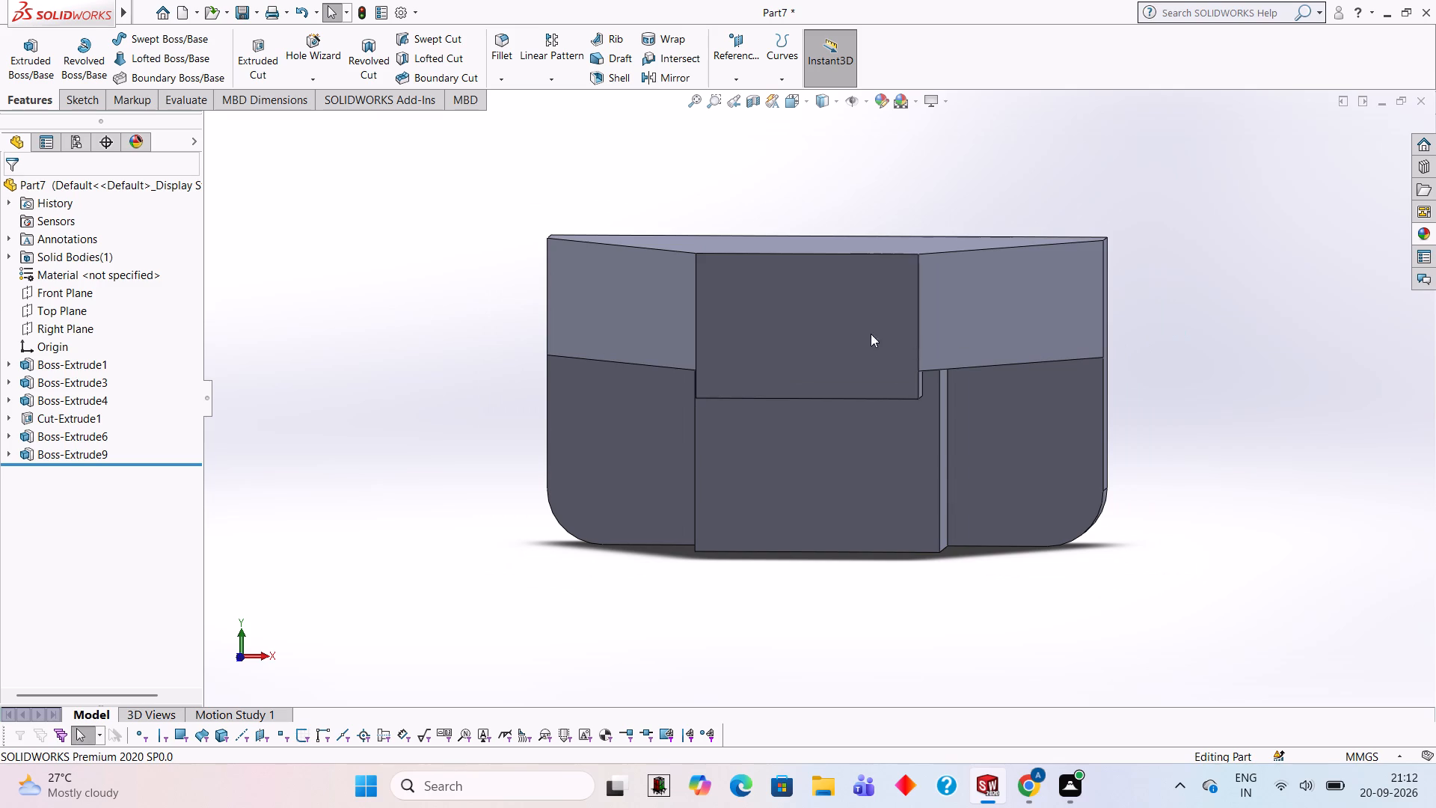
{"action": "left_click", "coordinate": [787, 301]}
{"action": "left_click", "coordinate": [853, 259]}
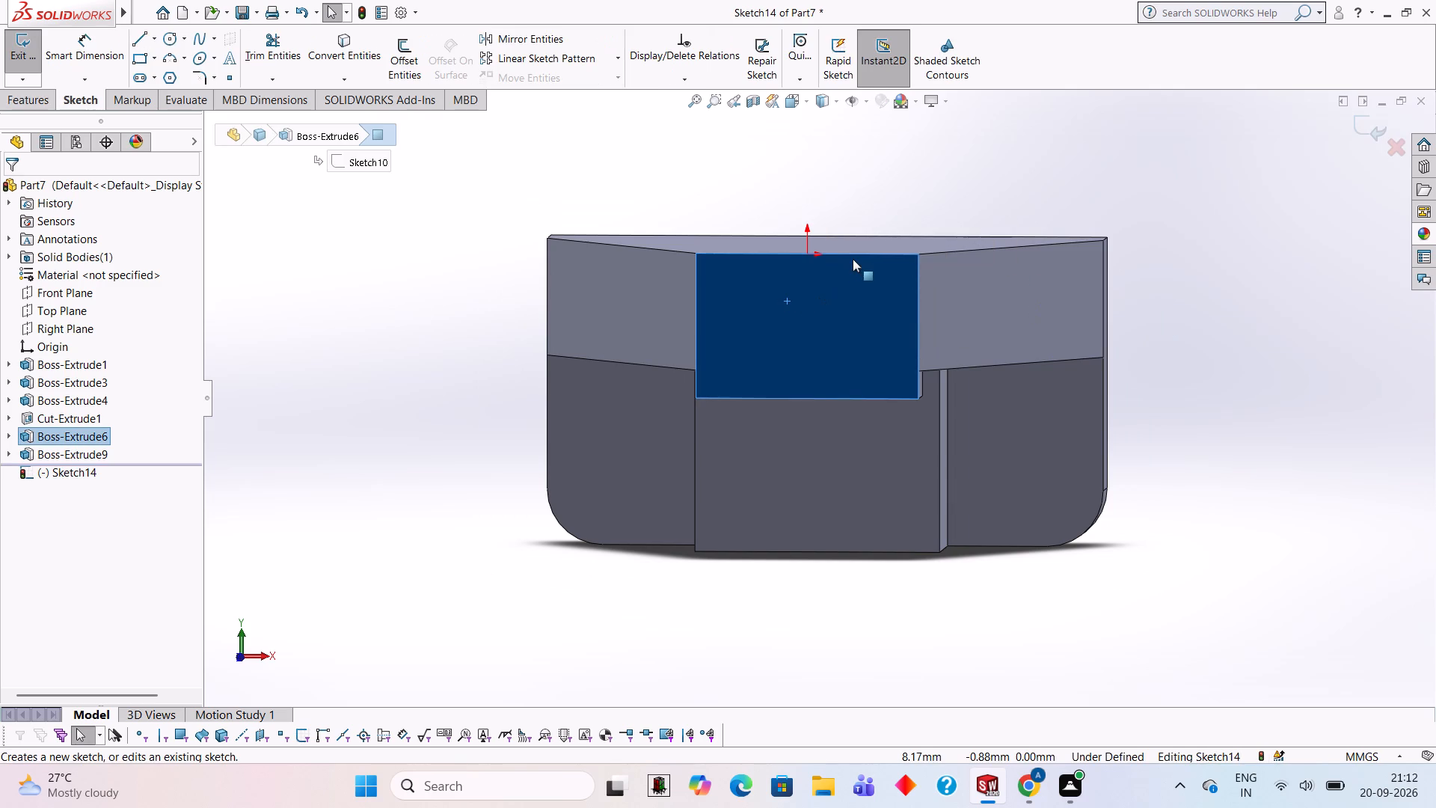
{"action": "key", "text": "ctrl+8"}
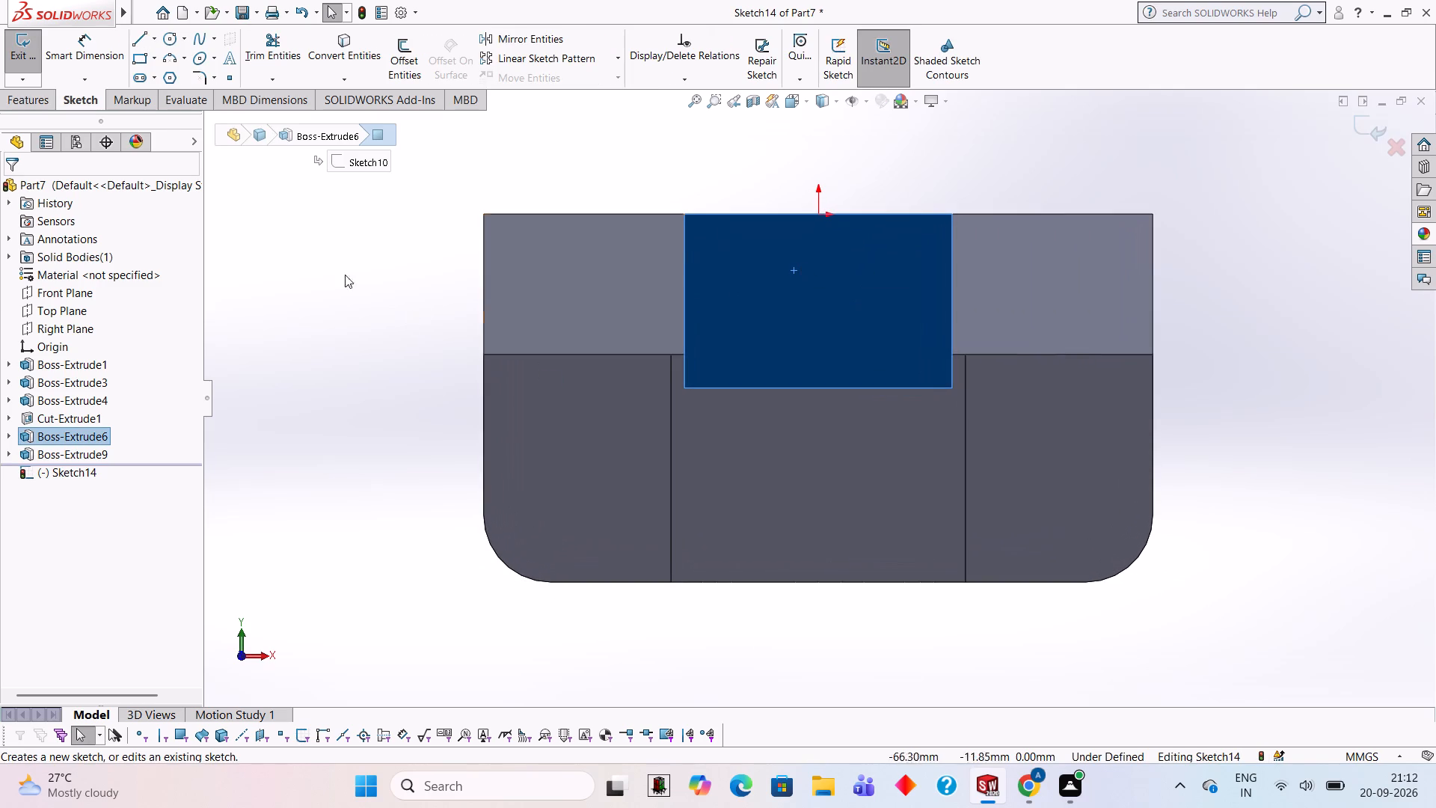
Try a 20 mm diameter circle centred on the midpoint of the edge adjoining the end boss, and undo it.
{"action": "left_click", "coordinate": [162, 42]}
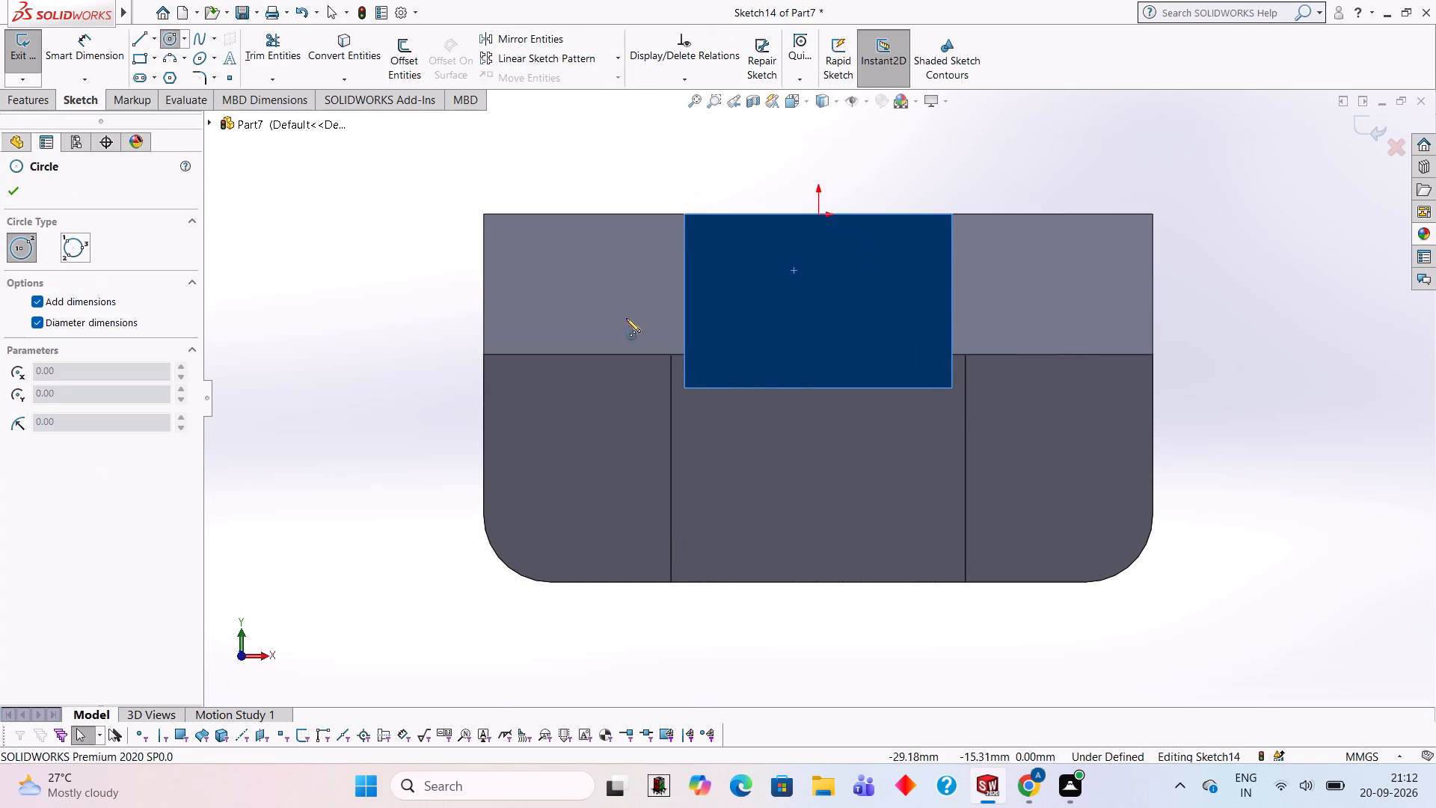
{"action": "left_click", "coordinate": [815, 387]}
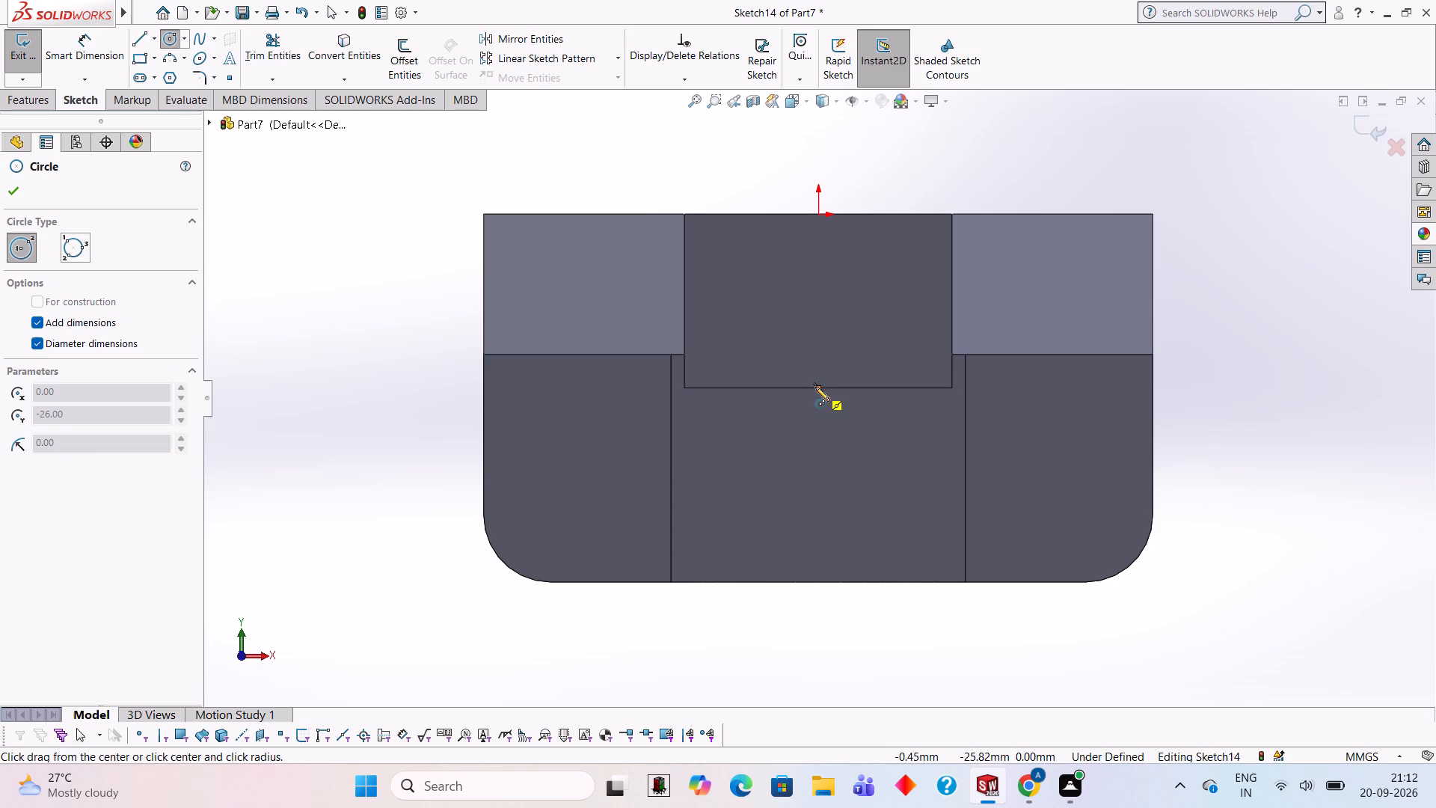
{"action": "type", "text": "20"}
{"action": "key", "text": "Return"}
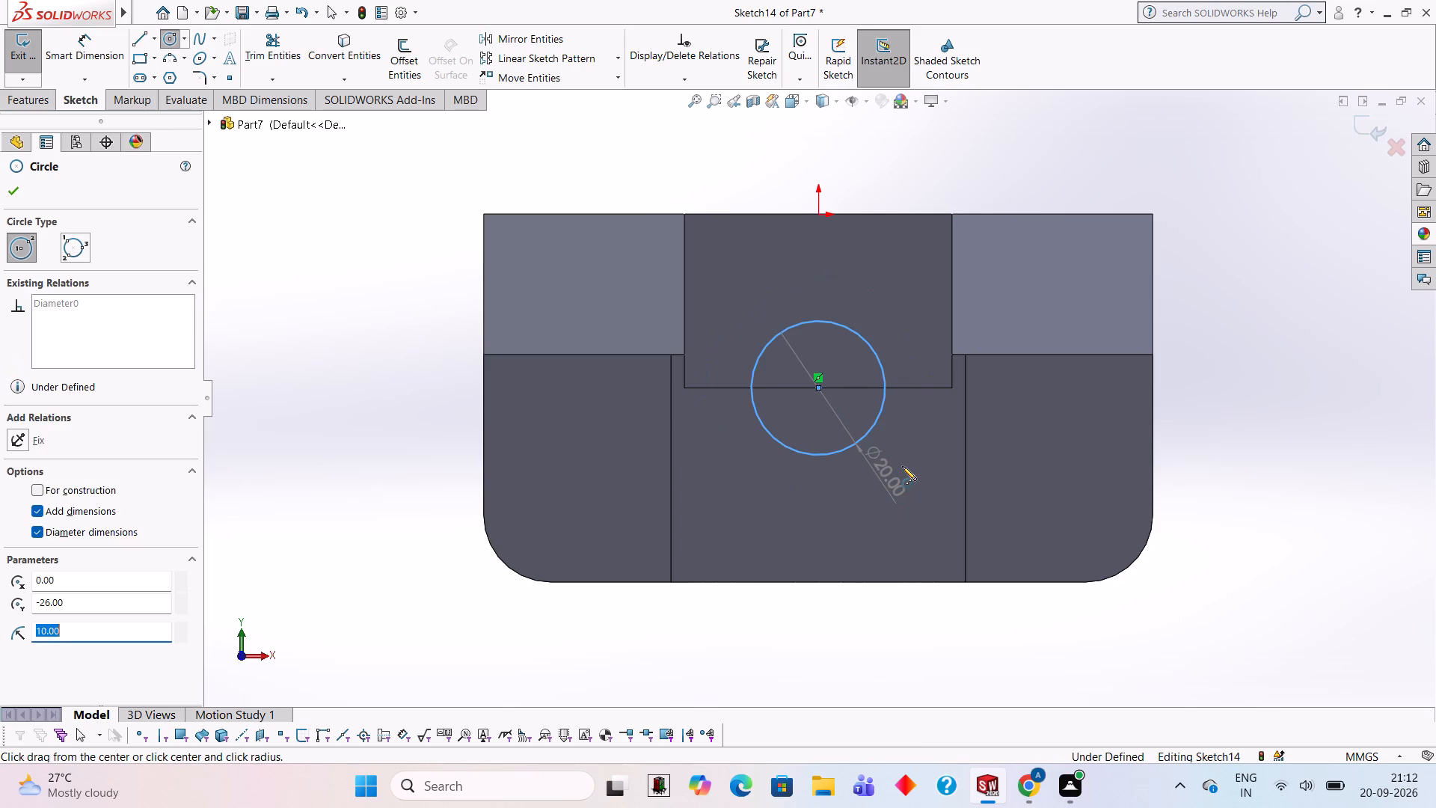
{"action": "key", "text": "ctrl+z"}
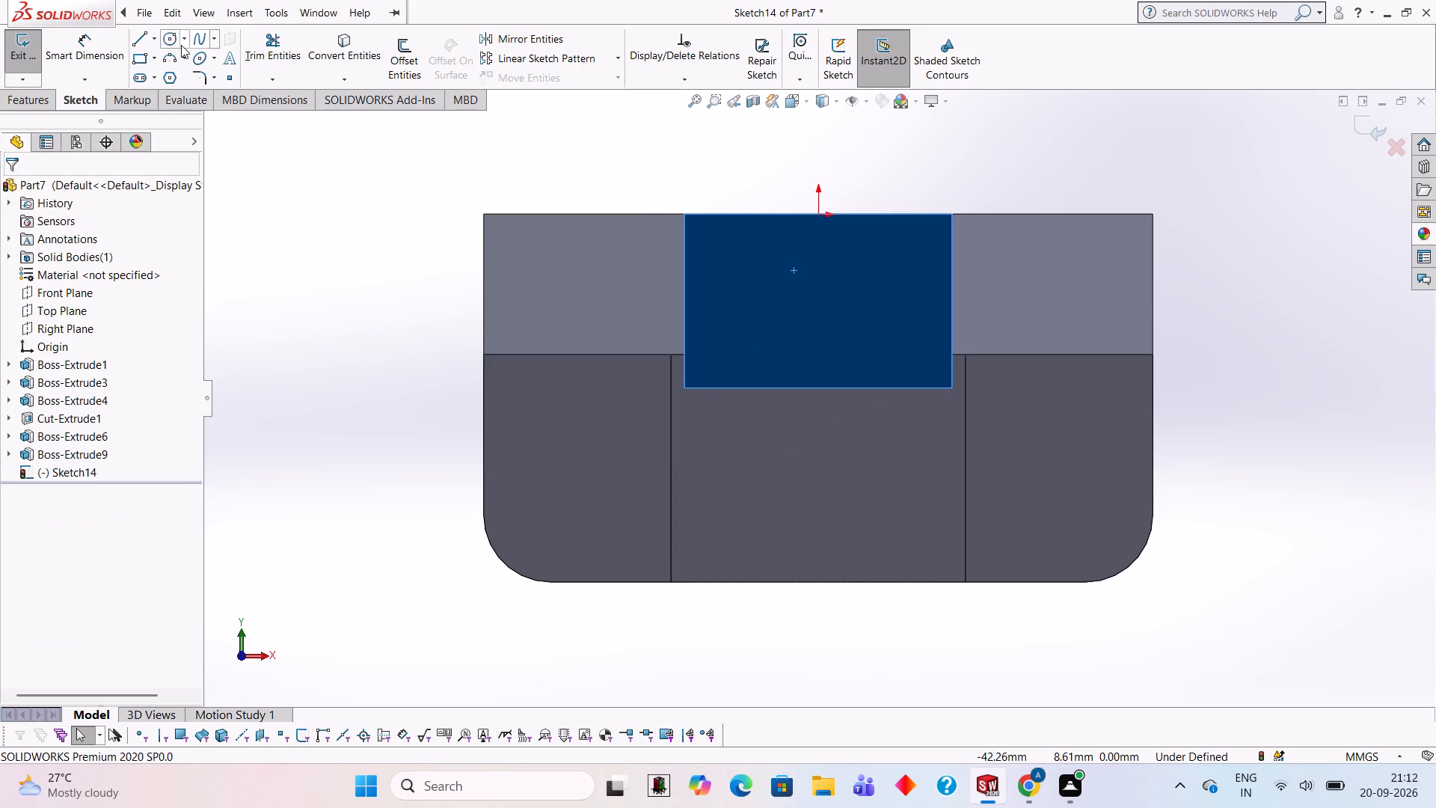
Sketch a 40 mm diameter circle centred on the midpoint of the end face's edge adjoining the end boss.
{"action": "left_click", "coordinate": [174, 45]}
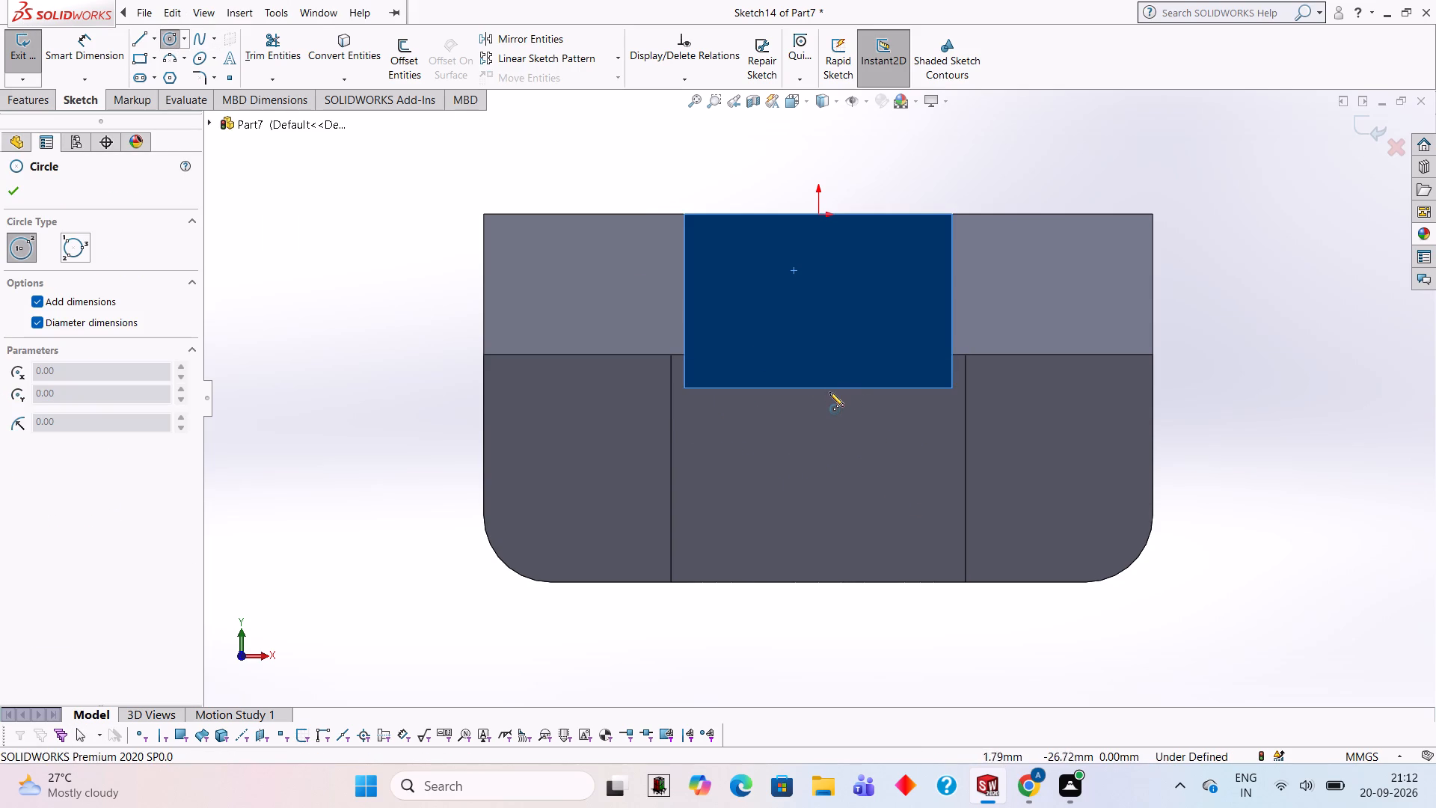
{"action": "left_click", "coordinate": [820, 390]}
{"action": "type", "text": "40"}
{"action": "key", "text": "Return"}
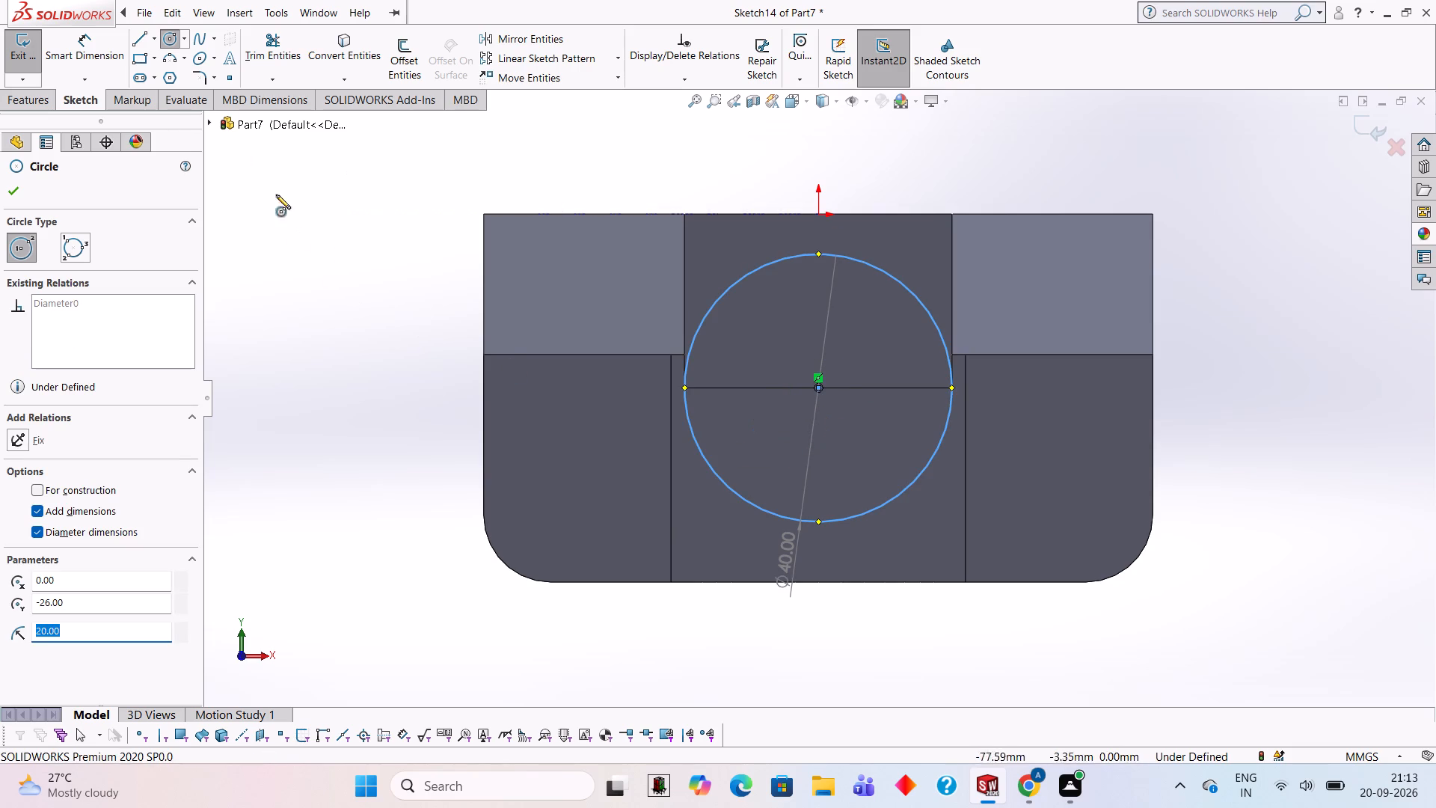
Draw a 40 mm line across the circle's horizontal diameter and trim the half lying on the end face, leaving a closed semicircle.
{"action": "left_click", "coordinate": [141, 40]}
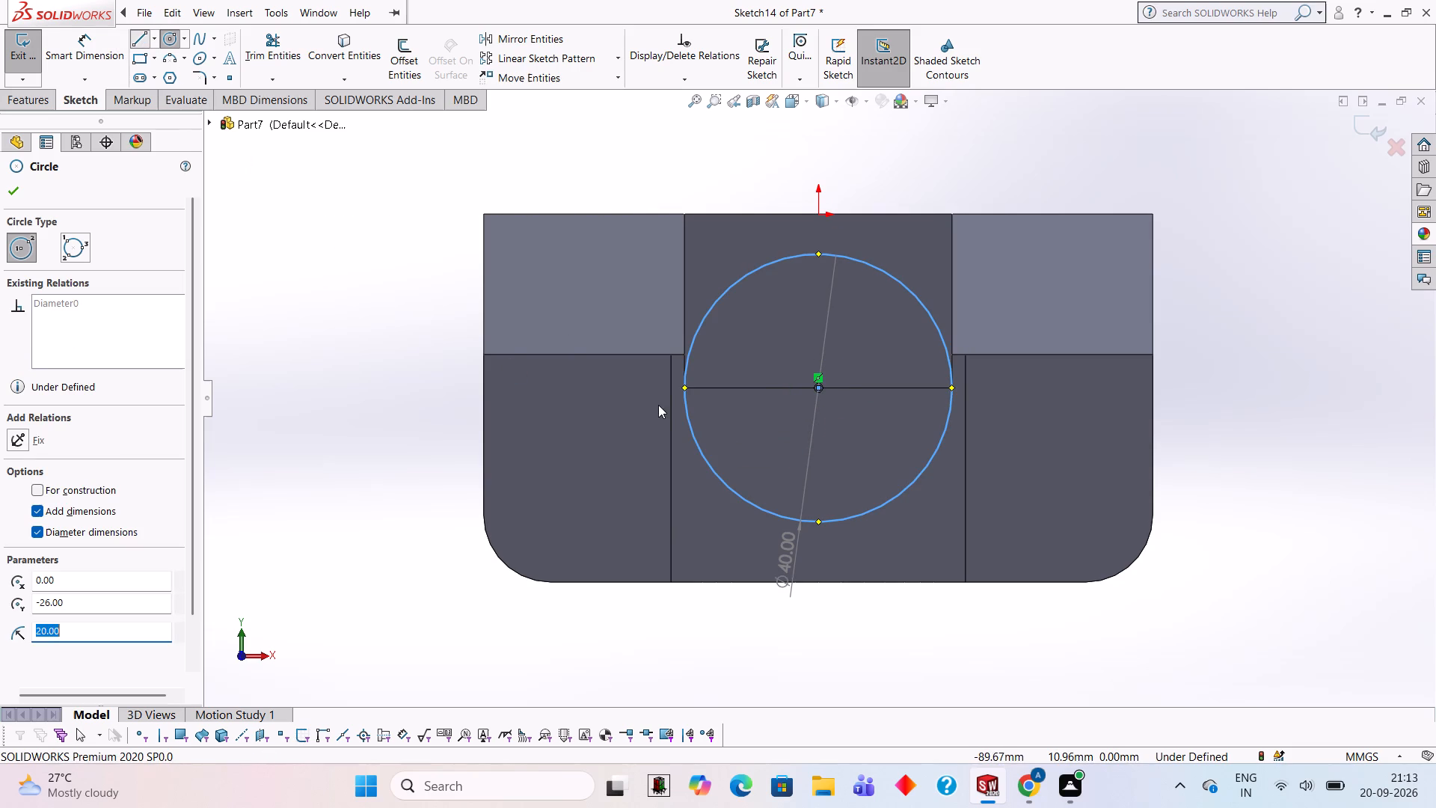
{"action": "left_click", "coordinate": [684, 388]}
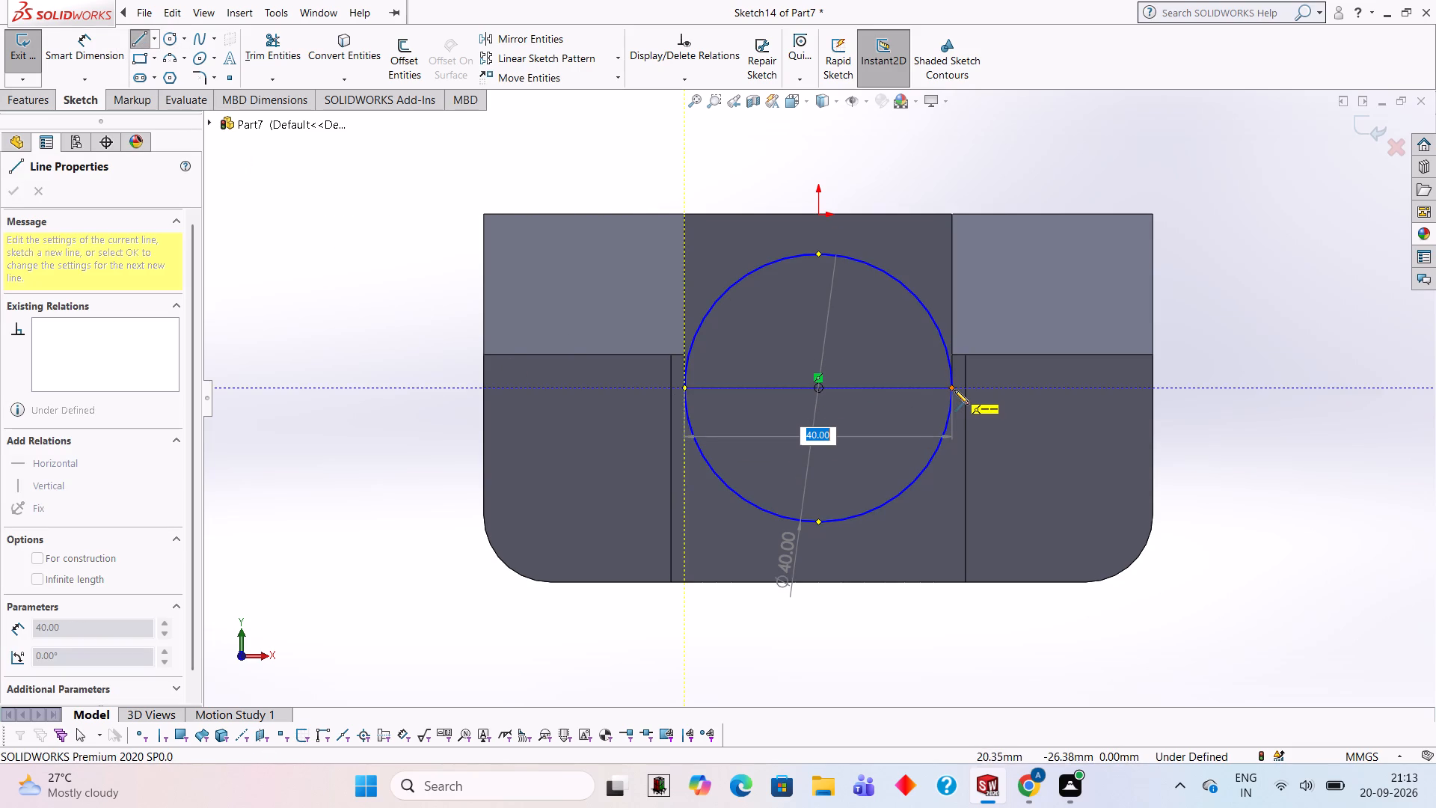
{"action": "left_click", "coordinate": [954, 390]}
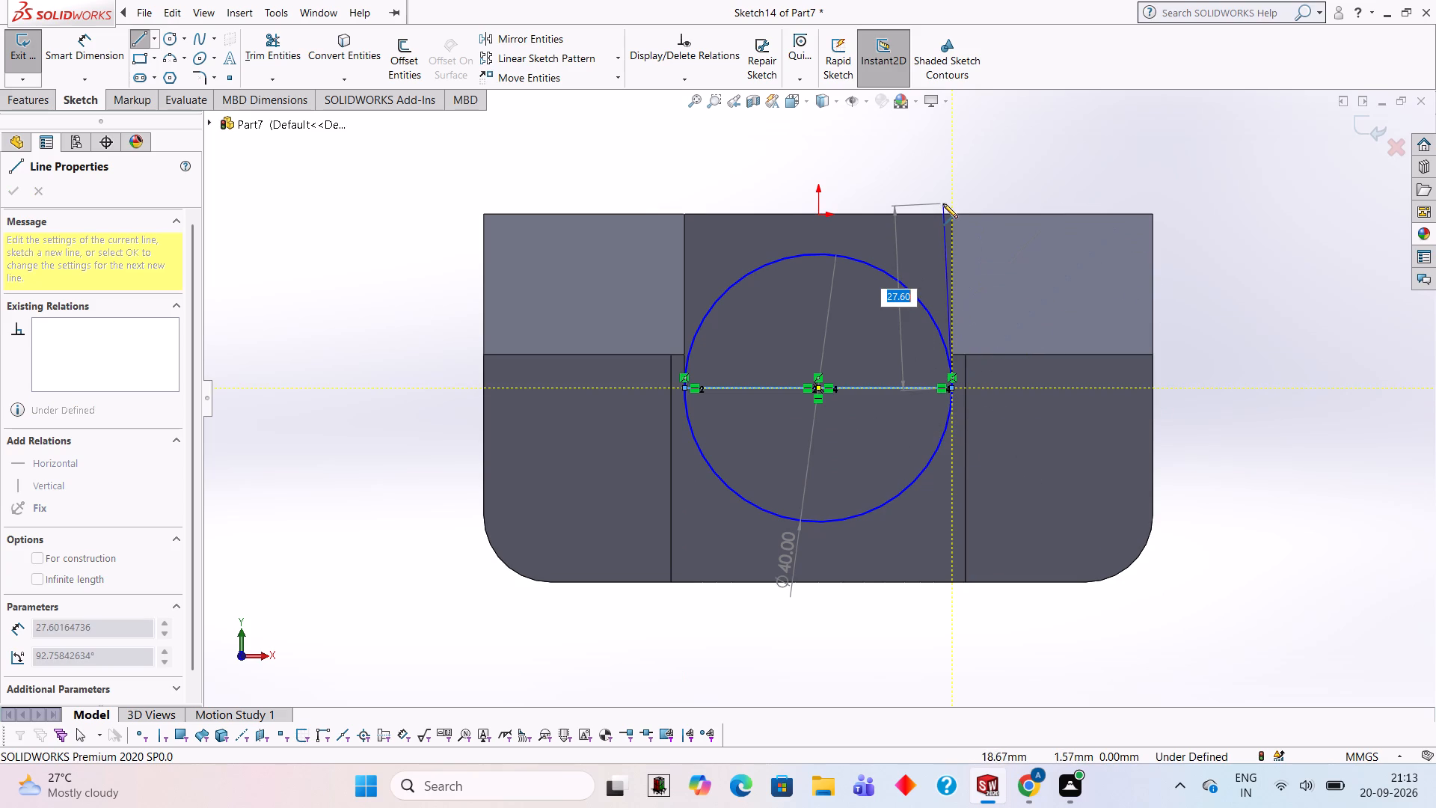
{"action": "key", "text": "Escape"}
{"action": "left_click", "coordinate": [271, 34]}
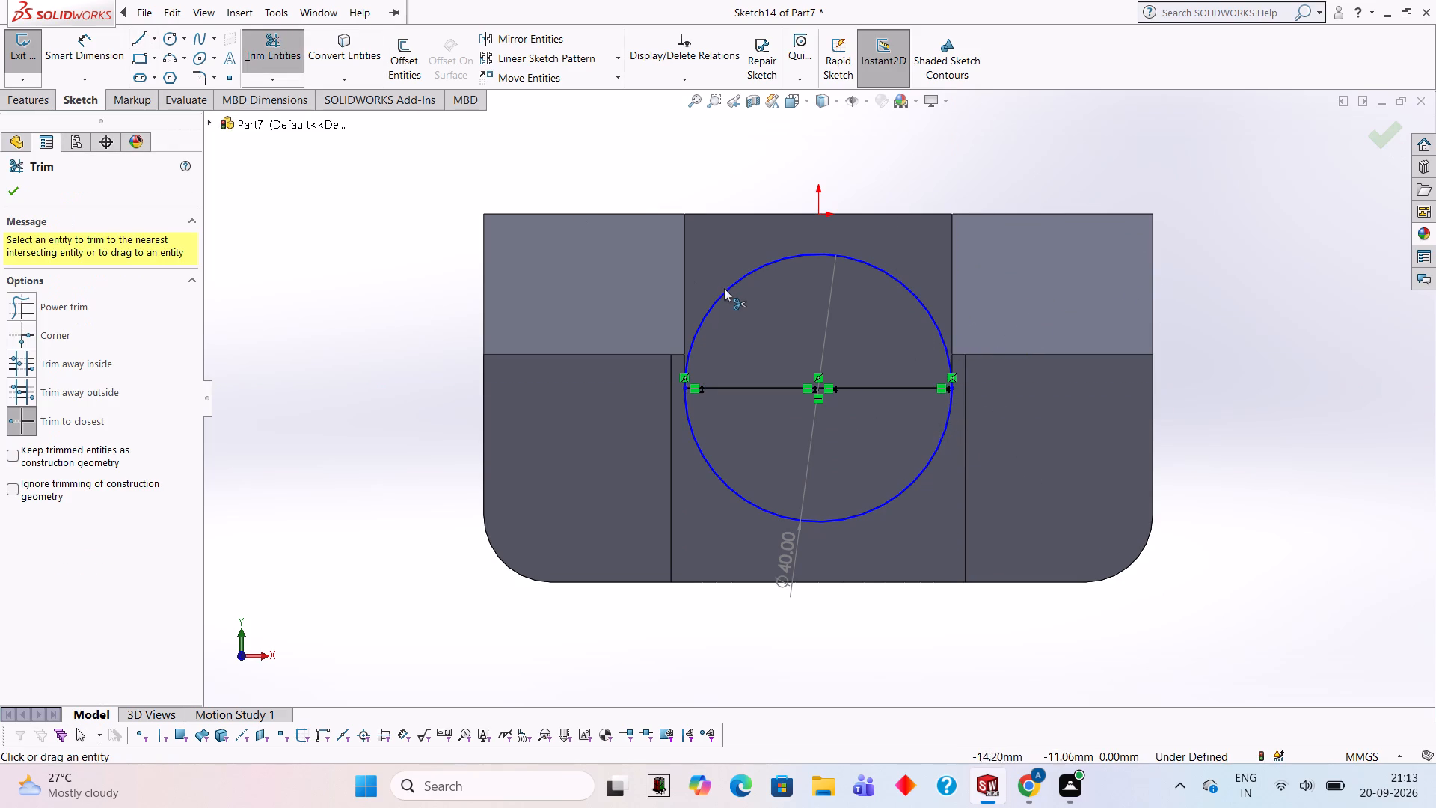
{"action": "left_click", "coordinate": [725, 288]}
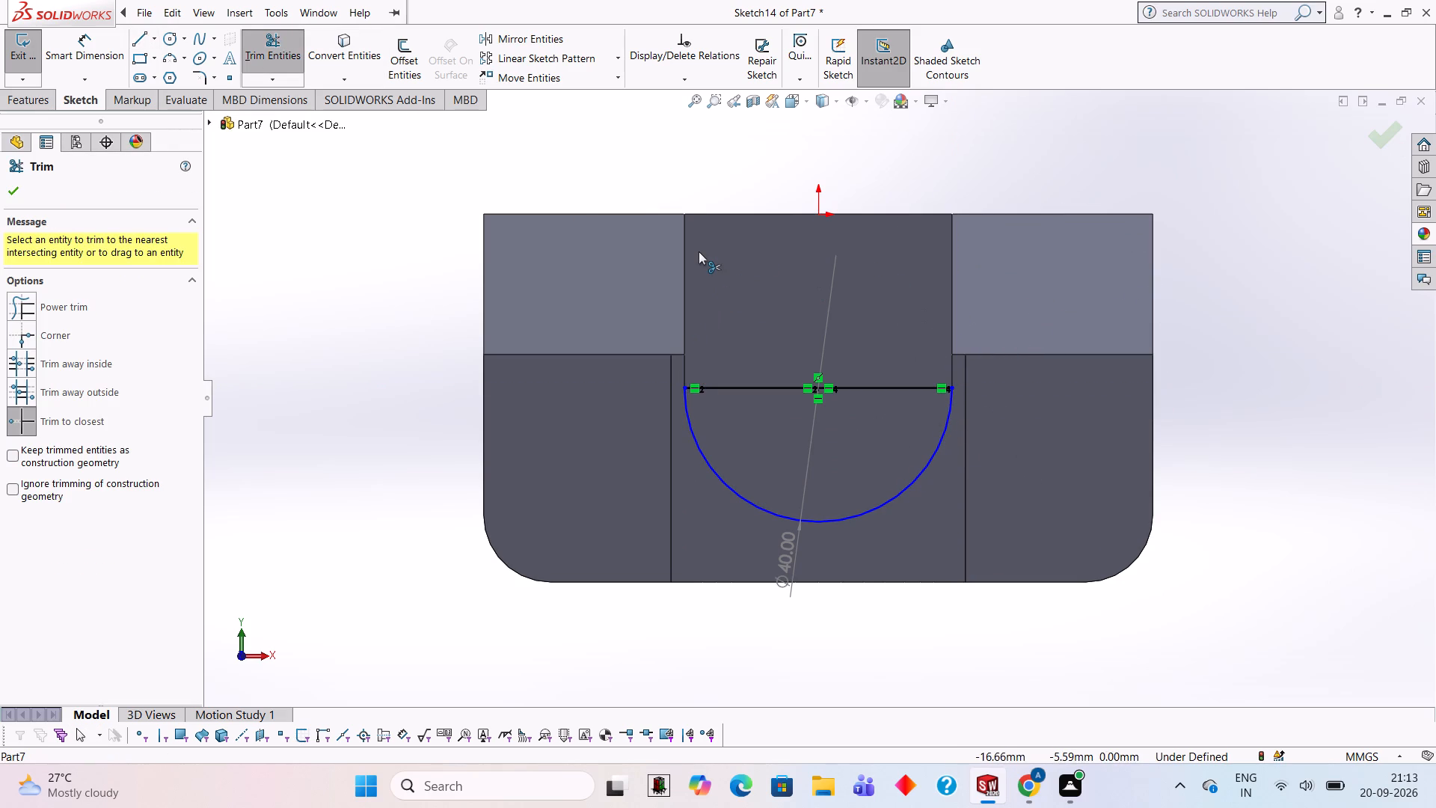
Extrude the semicircle 10 mm as a merged boss with the direction reversed, towards the body.
{"action": "left_click", "coordinate": [43, 102]}
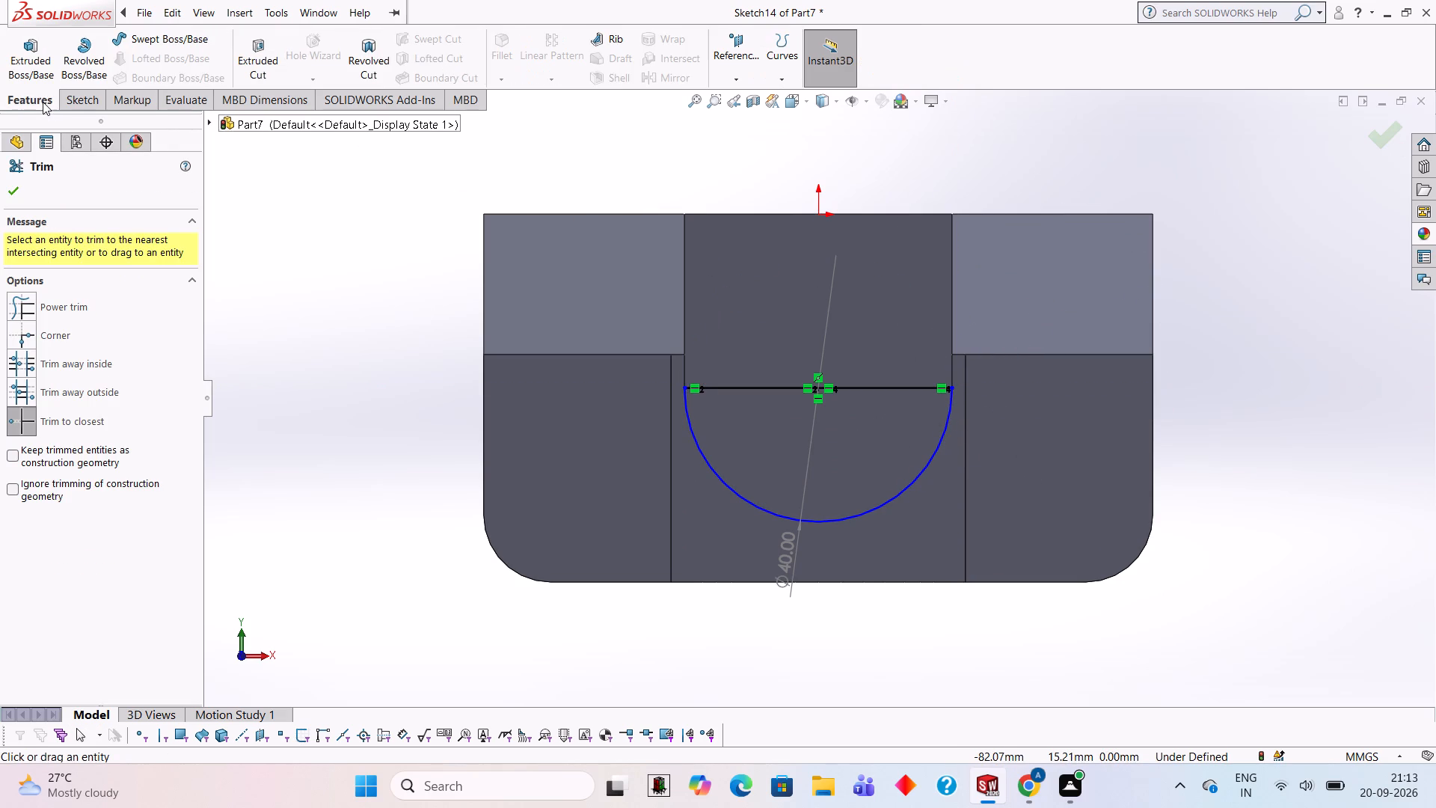
{"action": "left_click", "coordinate": [37, 81]}
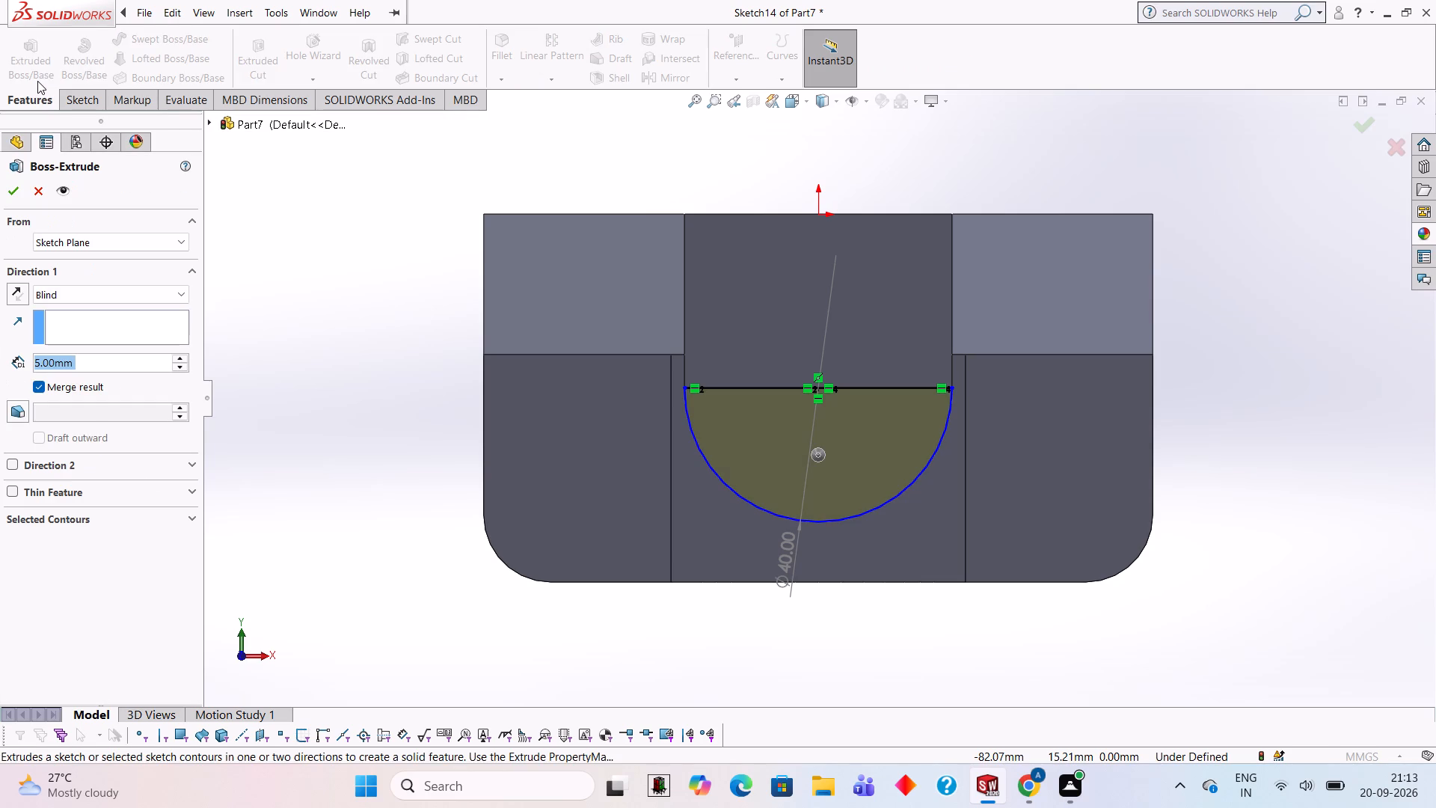
{"action": "middle_click_drag", "start_coordinate": [1203, 430], "coordinate": [1163, 264]}
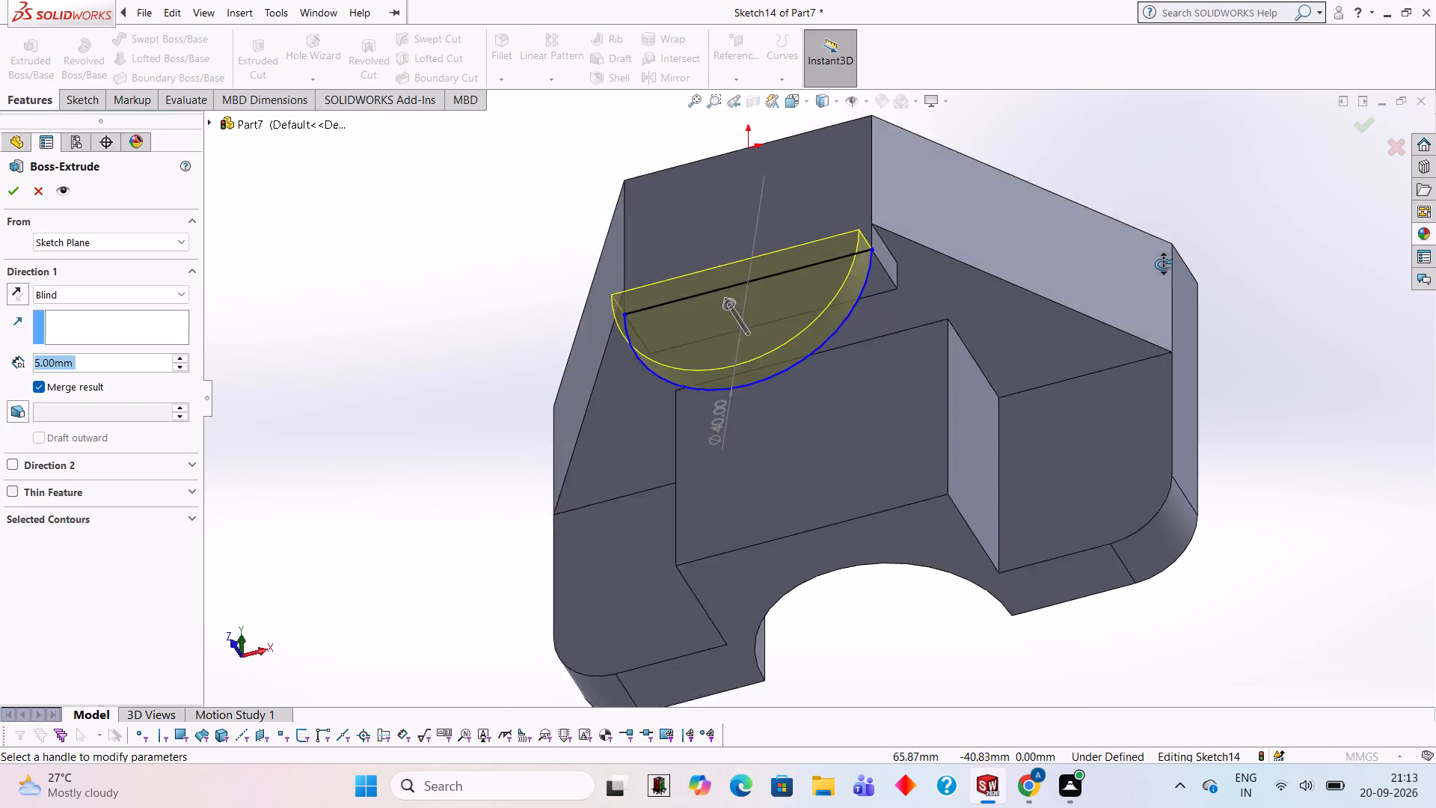
{"action": "middle_click_drag", "start_coordinate": [1163, 264], "coordinate": [1168, 221]}
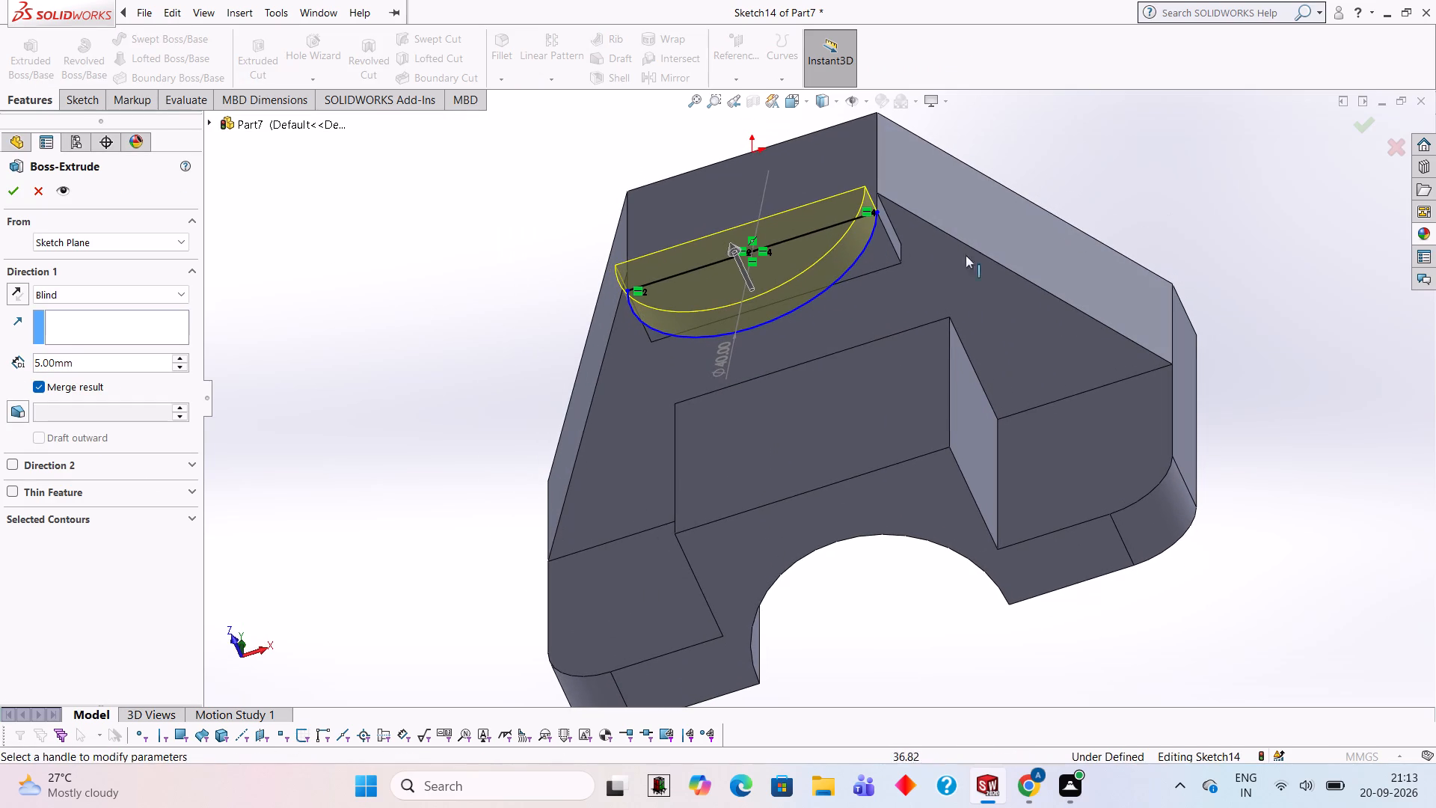
{"action": "left_click", "coordinate": [18, 296]}
{"action": "left_click", "coordinate": [97, 370]}
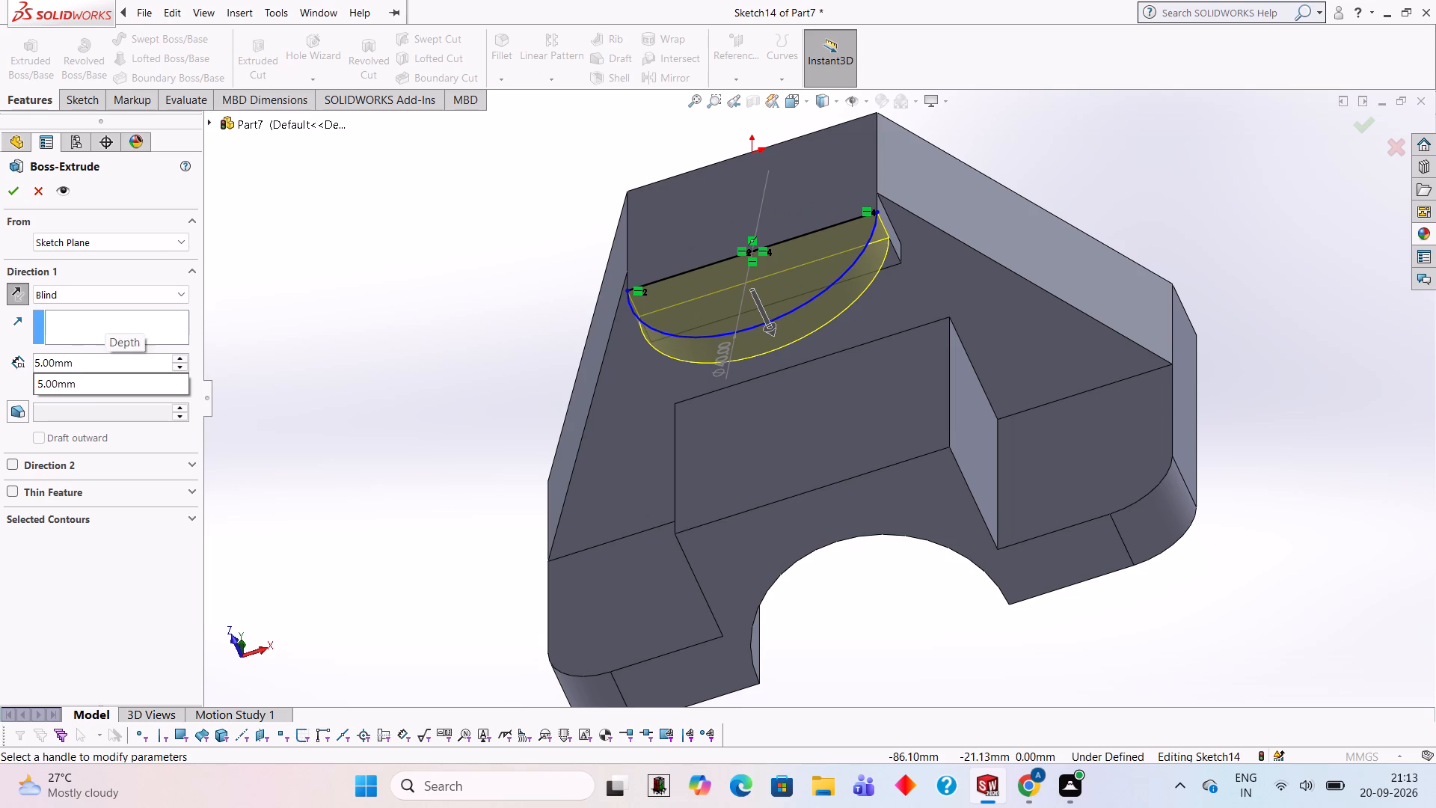
{"action": "key", "text": "BackSpace"}
{"action": "key", "text": "BackSpace"}
{"action": "key", "text": "BackSpace"}
{"action": "key", "text": "BackSpace"}
{"action": "key", "text": "BackSpace"}
{"action": "key", "text": "BackSpace"}
{"action": "key", "text": "BackSpace"}
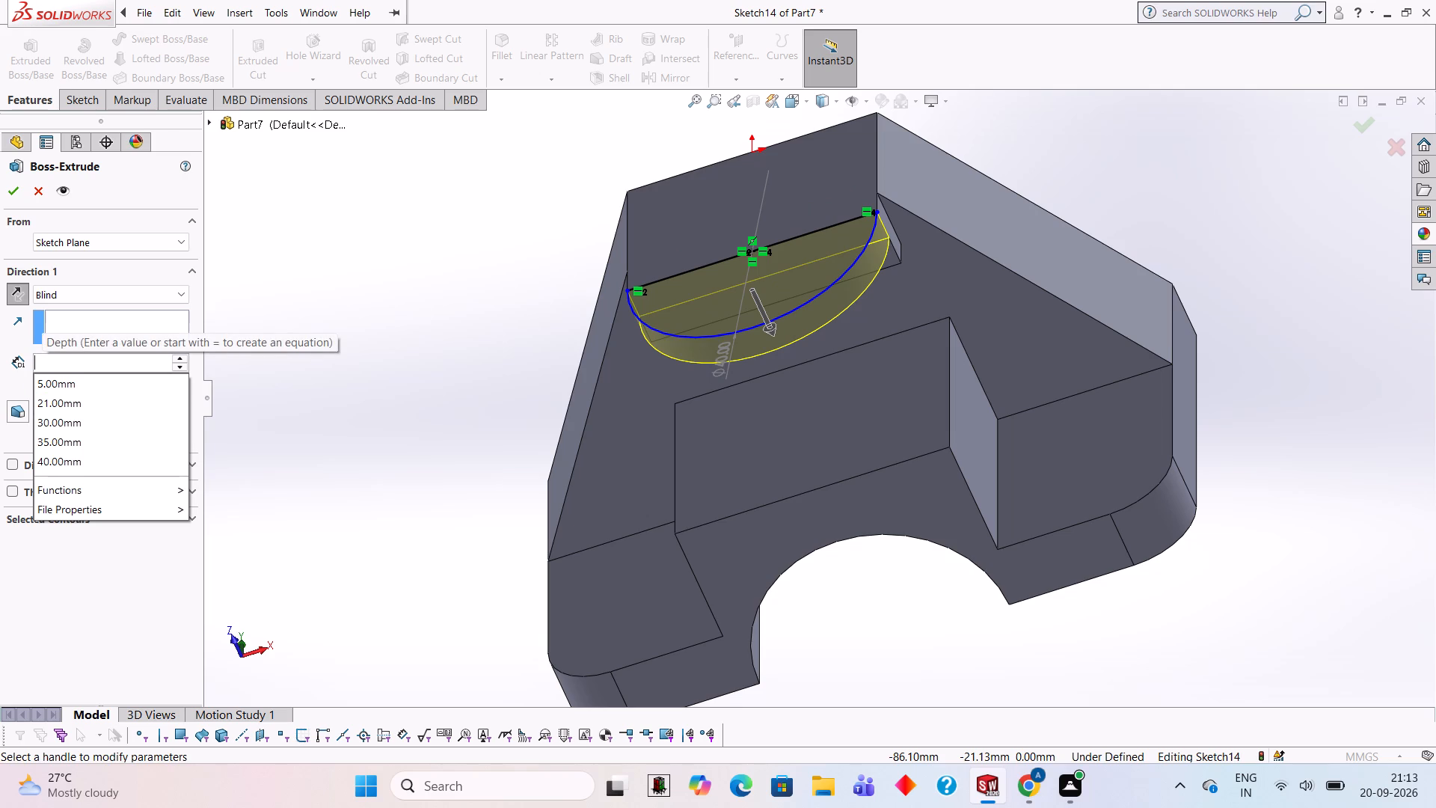
{"action": "type", "text": "10"}
{"action": "key", "text": "Return"}
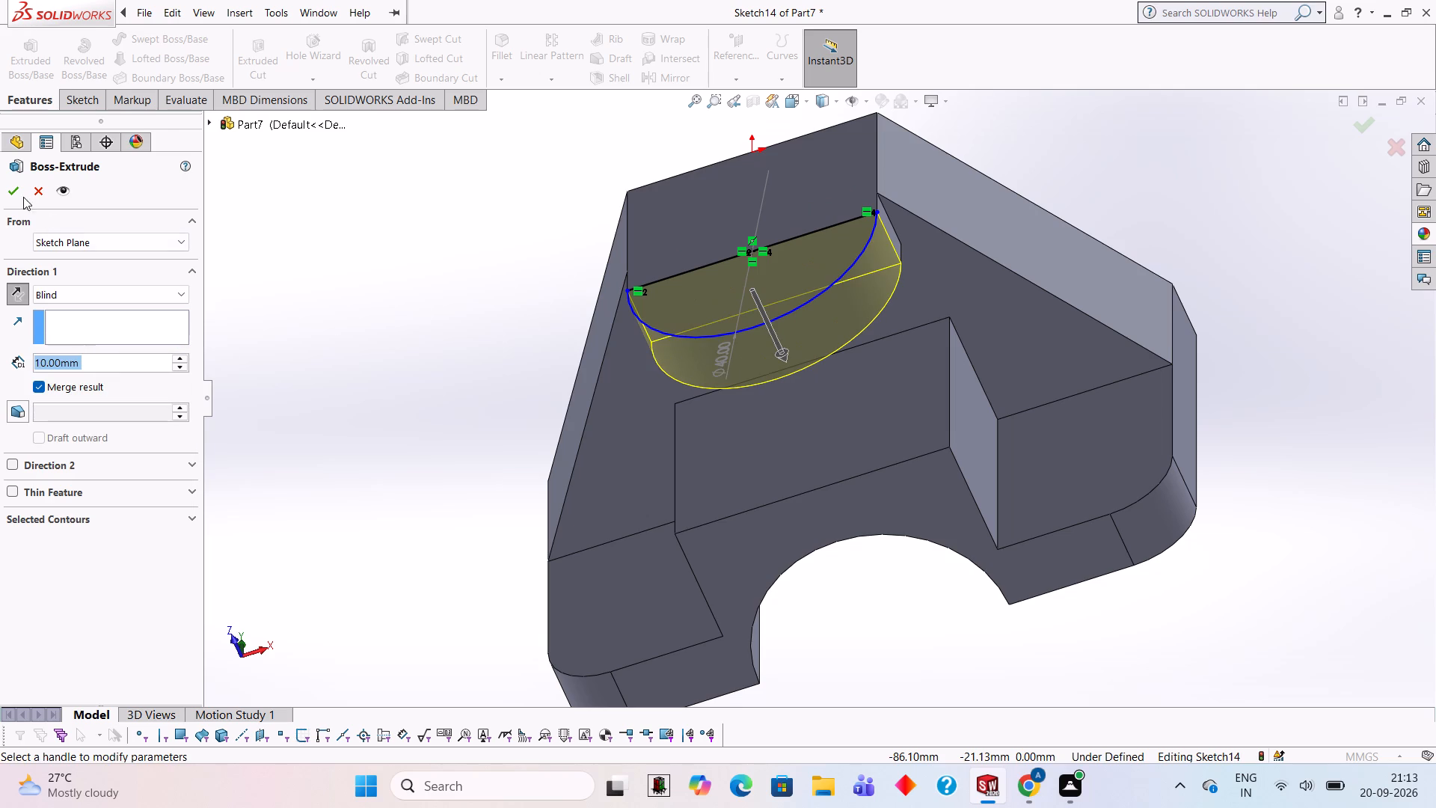
{"action": "left_click", "coordinate": [20, 193]}
{"action": "left_click", "coordinate": [1109, 193]}
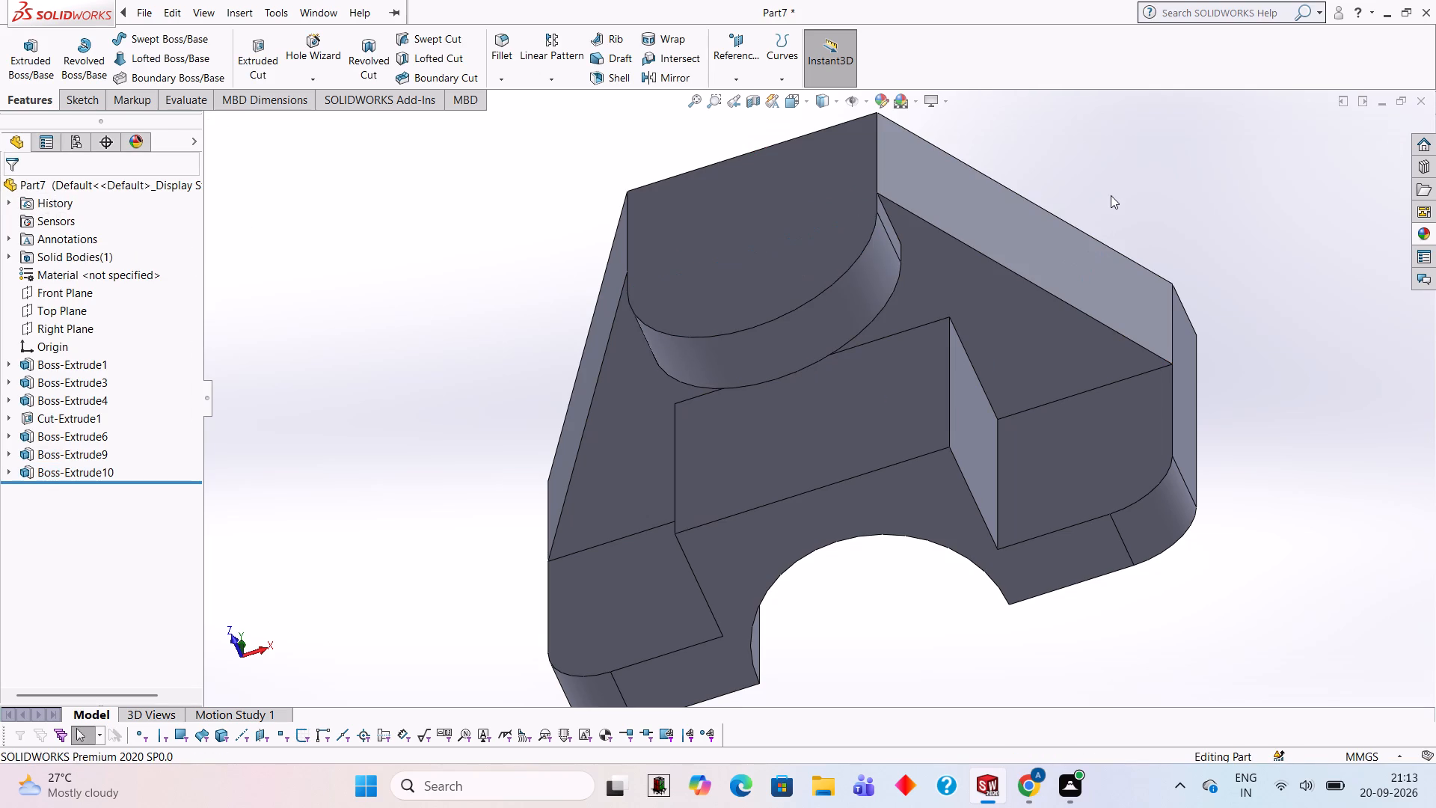
Examine the semicircular boss, the end boss and the rest of the part from several angles.
{"action": "middle_click_drag", "start_coordinate": [1337, 353], "coordinate": [1328, 466]}
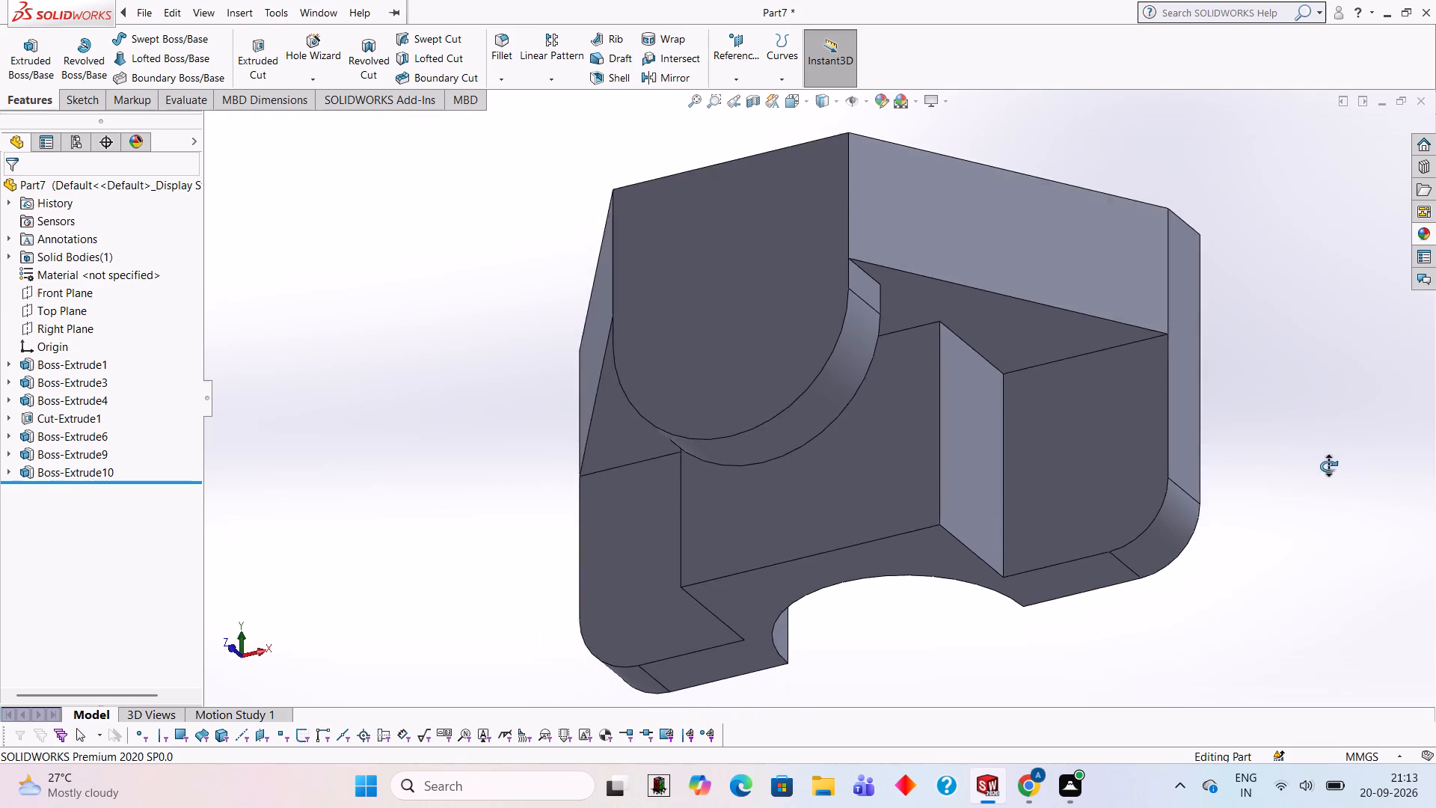
{"action": "middle_click_drag", "start_coordinate": [1328, 466], "coordinate": [1326, 443]}
{"action": "scroll", "coordinate": [1304, 447], "scroll_direction": "up", "scroll_amount": 2}
{"action": "middle_click_drag", "start_coordinate": [1282, 438], "coordinate": [1289, 327]}
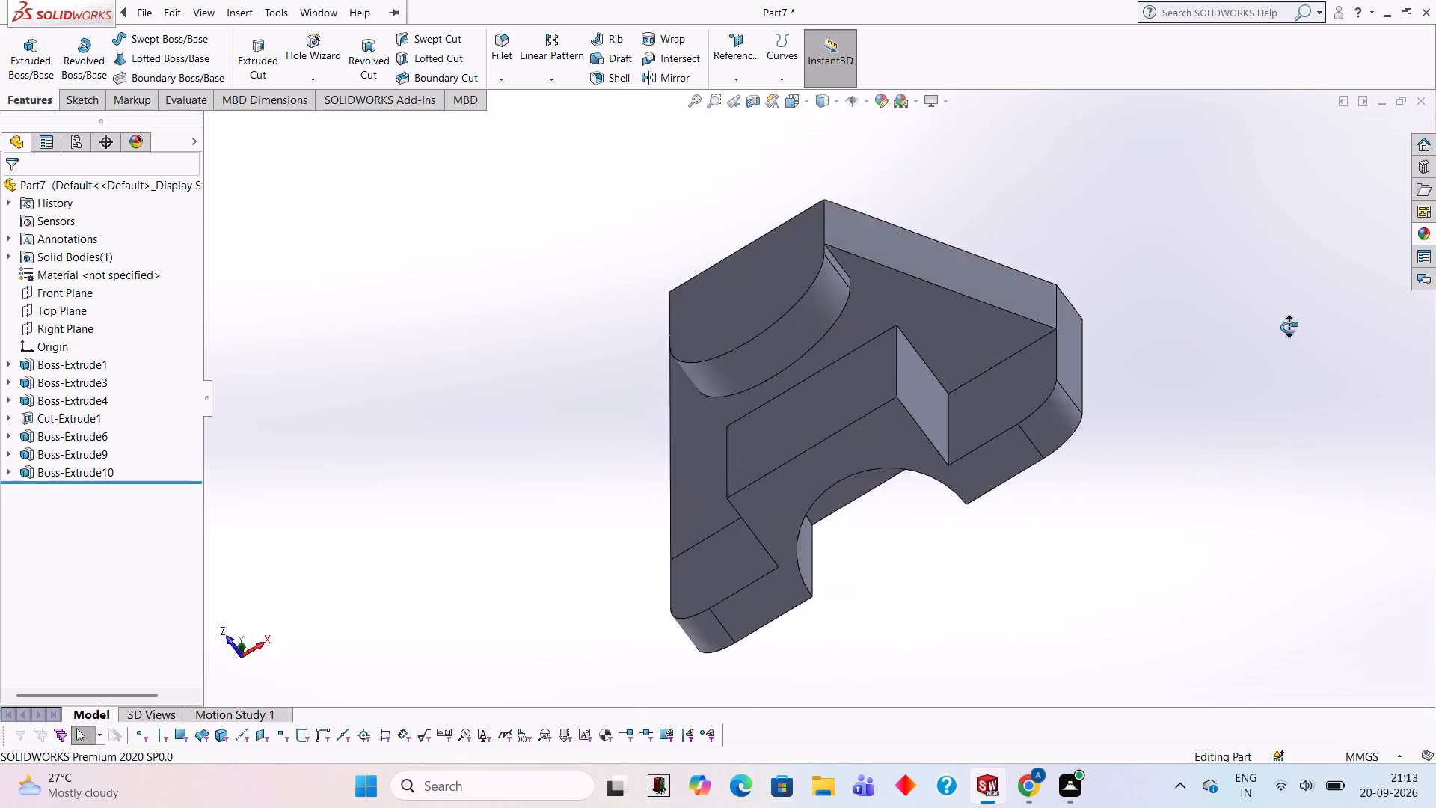
{"action": "middle_click_drag", "start_coordinate": [1289, 327], "coordinate": [1312, 339]}
{"action": "middle_click_drag", "start_coordinate": [529, 301], "coordinate": [560, 253]}
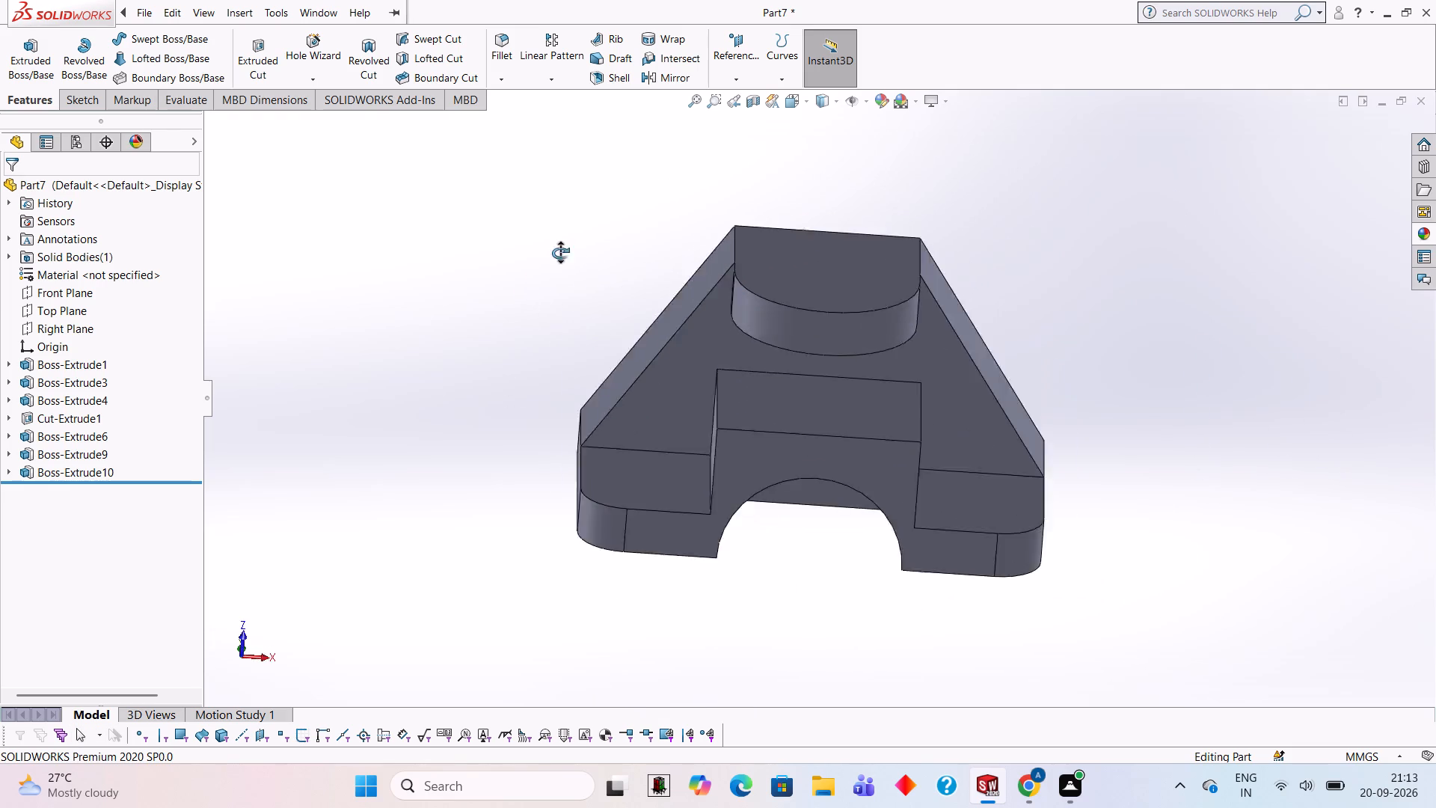
{"action": "middle_click_drag", "start_coordinate": [560, 253], "coordinate": [589, 257]}
{"action": "middle_click_drag", "start_coordinate": [1043, 232], "coordinate": [1003, 287]}
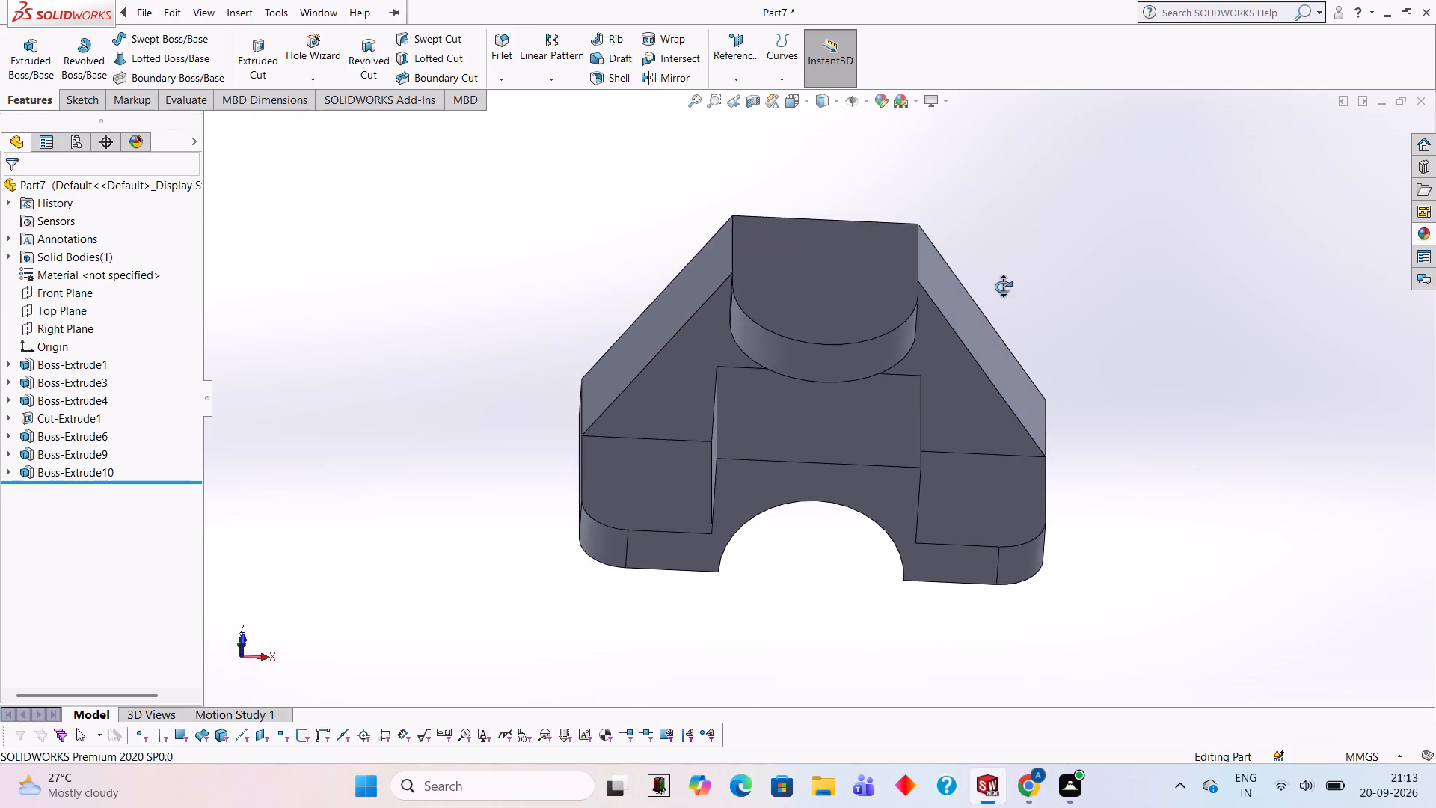
{"action": "middle_click_drag", "start_coordinate": [1003, 287], "coordinate": [1001, 281]}
{"action": "middle_click_drag", "start_coordinate": [1115, 248], "coordinate": [1066, 298]}
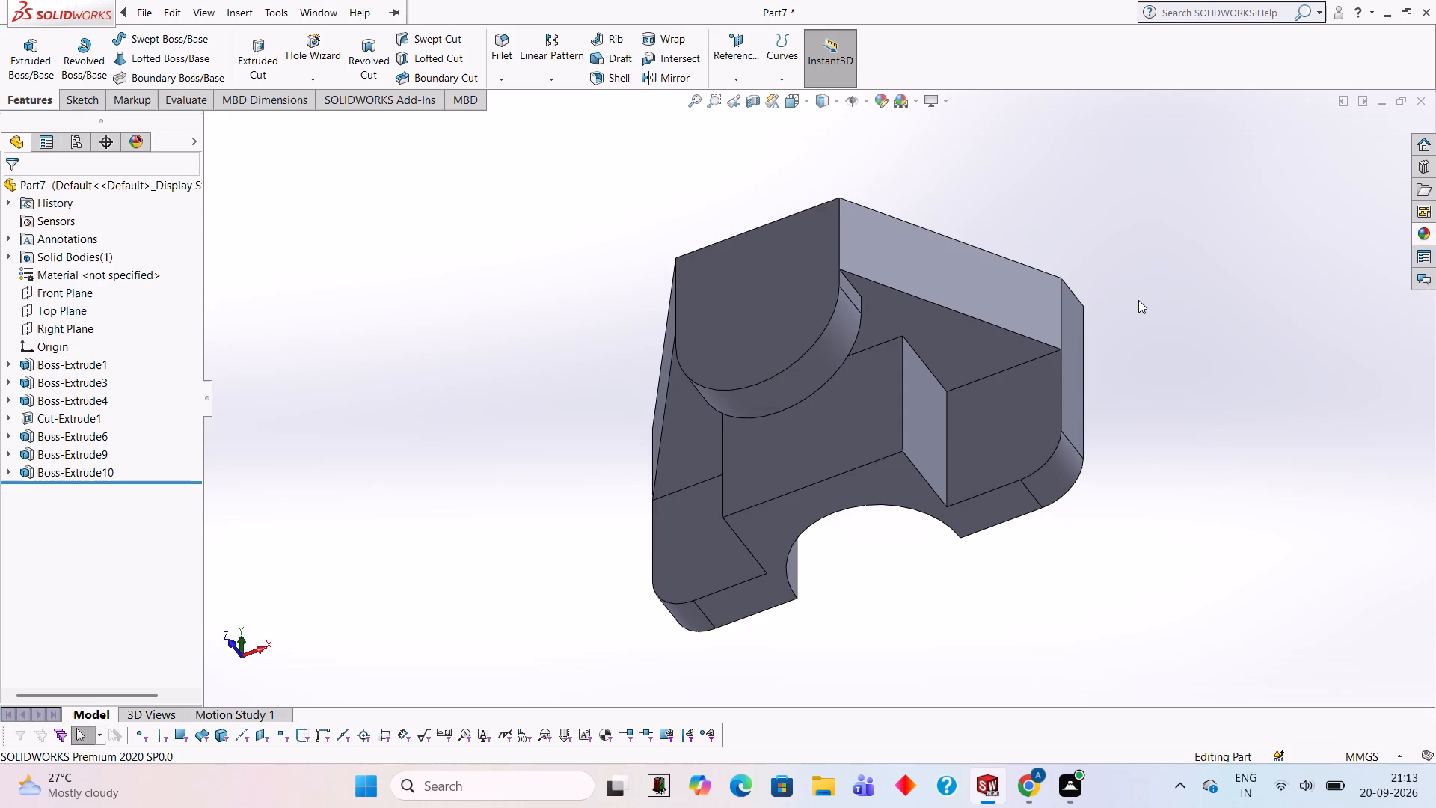
{"action": "middle_click_drag", "start_coordinate": [1191, 318], "coordinate": [1195, 300]}
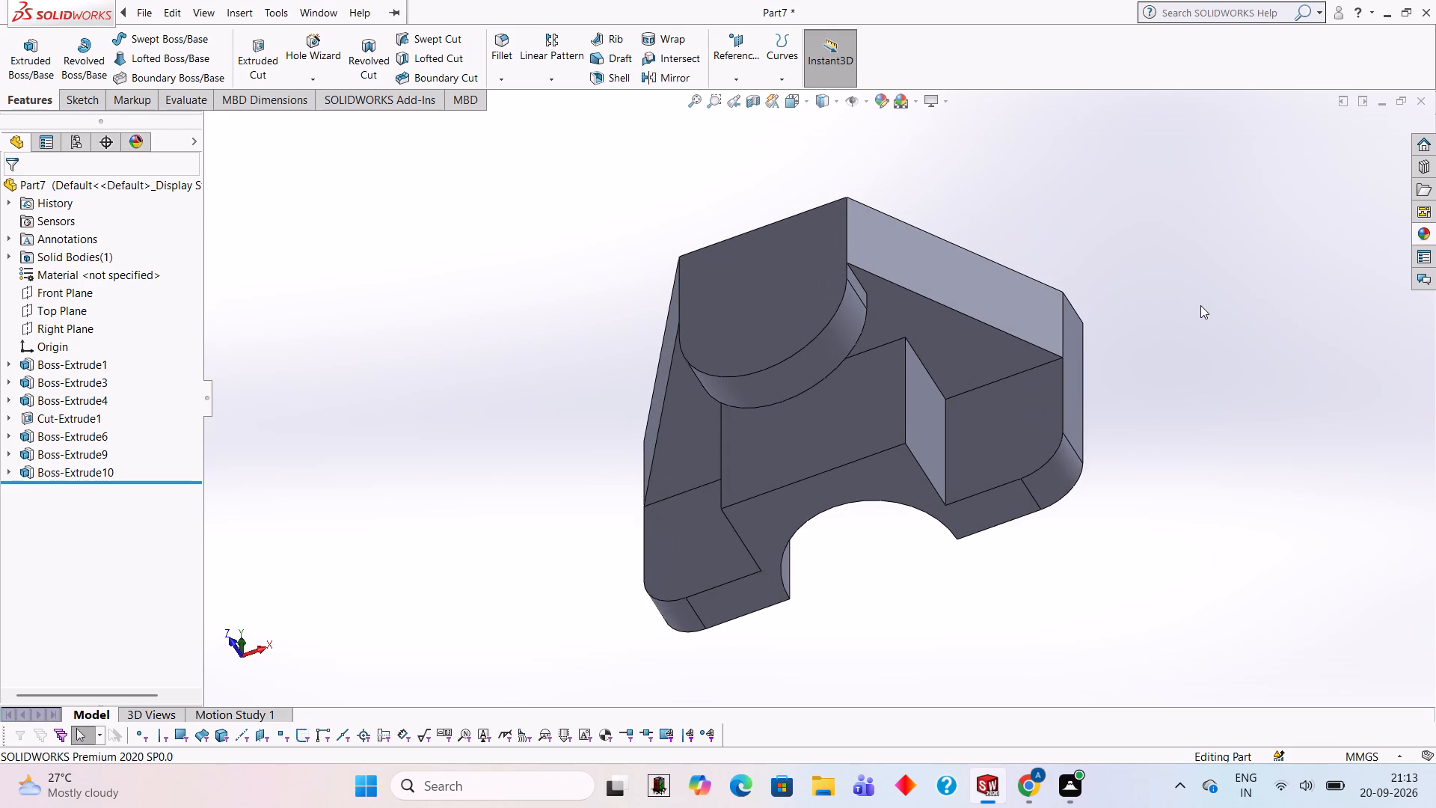
{"action": "scroll", "coordinate": [1179, 268], "scroll_direction": "down", "scroll_amount": 1}
{"action": "middle_click", "coordinate": [1180, 276], "text": "shift"}
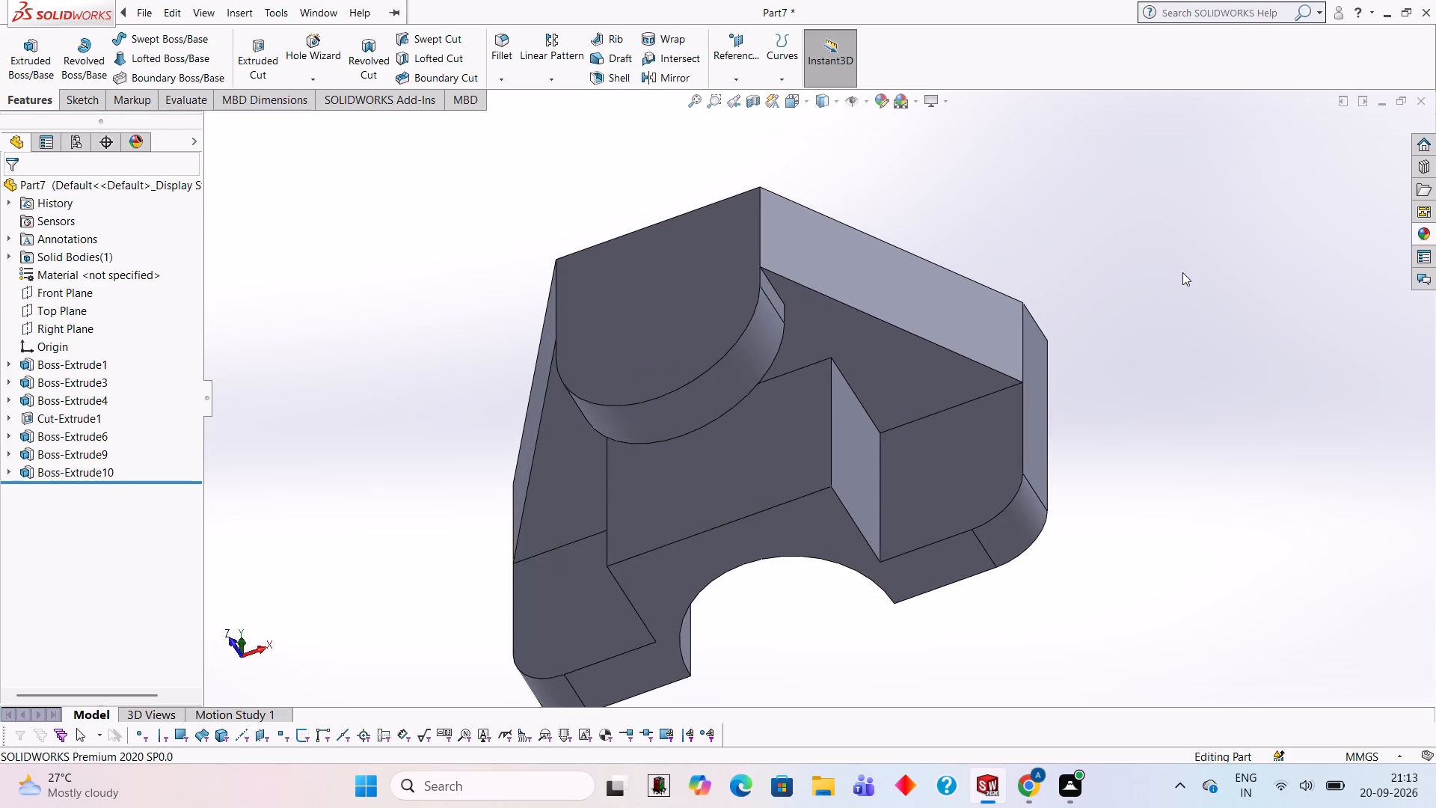
{"action": "scroll", "coordinate": [1182, 272], "scroll_direction": "up", "scroll_amount": 2}
{"action": "middle_click_drag", "start_coordinate": [473, 405], "coordinate": [547, 340]}
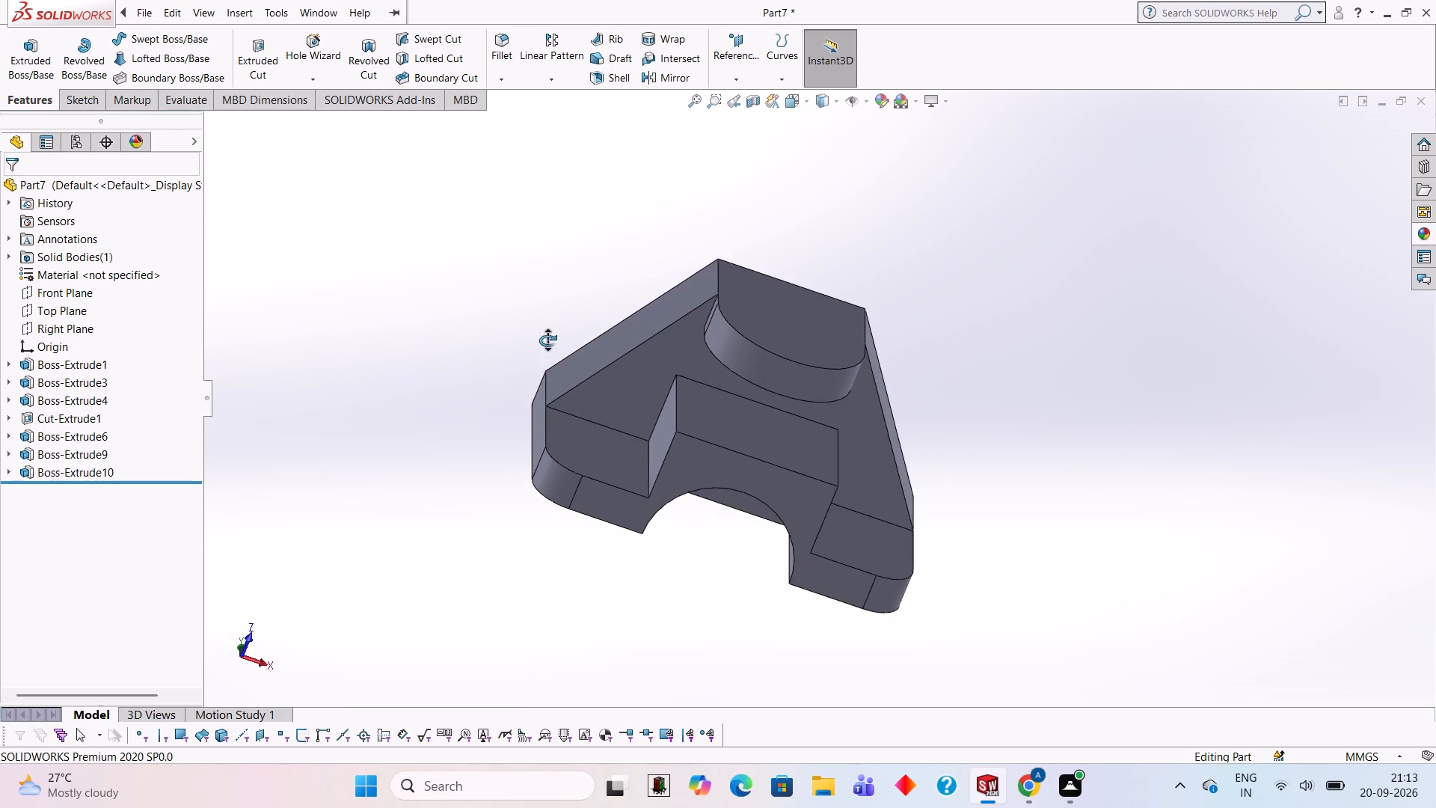
{"action": "middle_click_drag", "start_coordinate": [547, 340], "coordinate": [550, 415]}
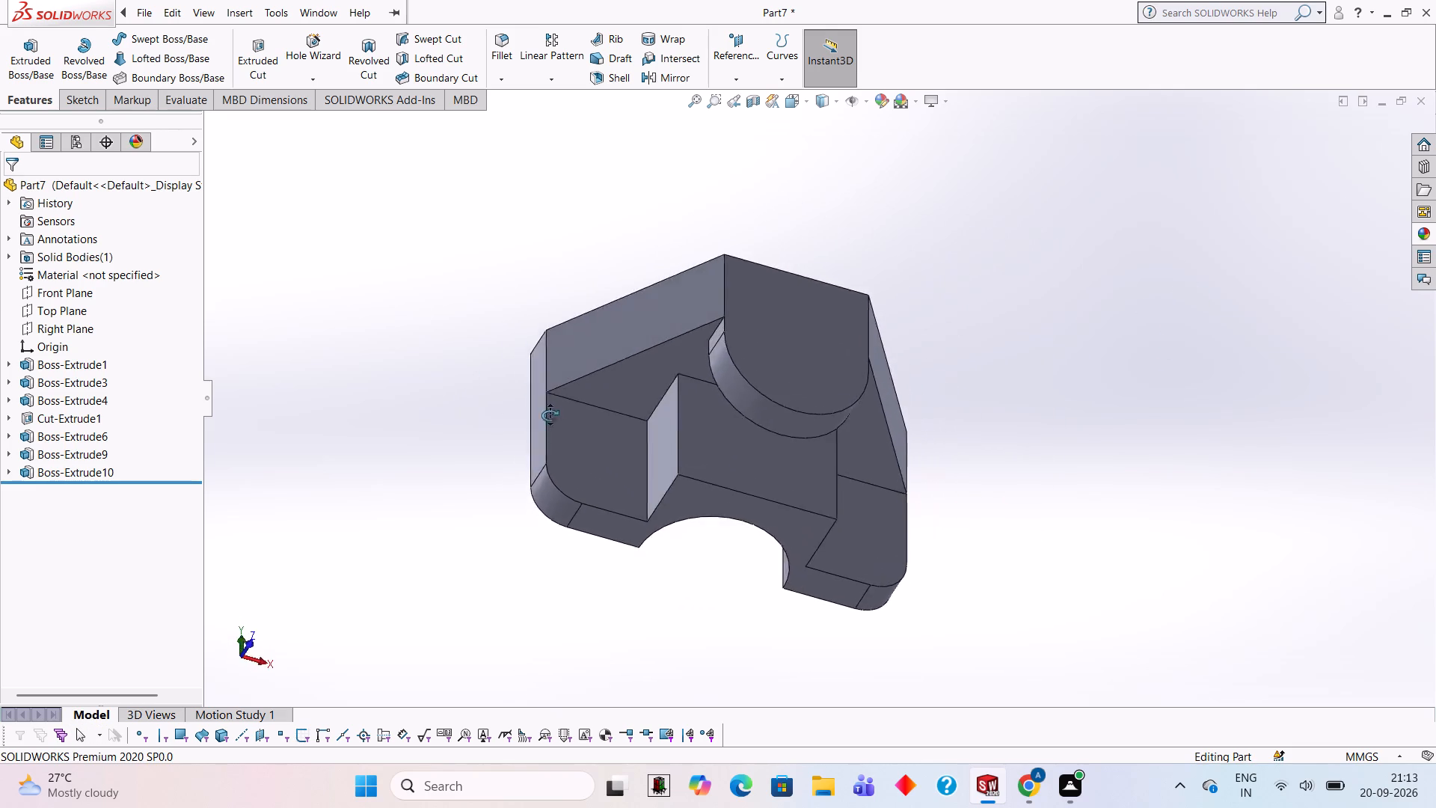
{"action": "middle_click_drag", "start_coordinate": [550, 415], "coordinate": [904, 511]}
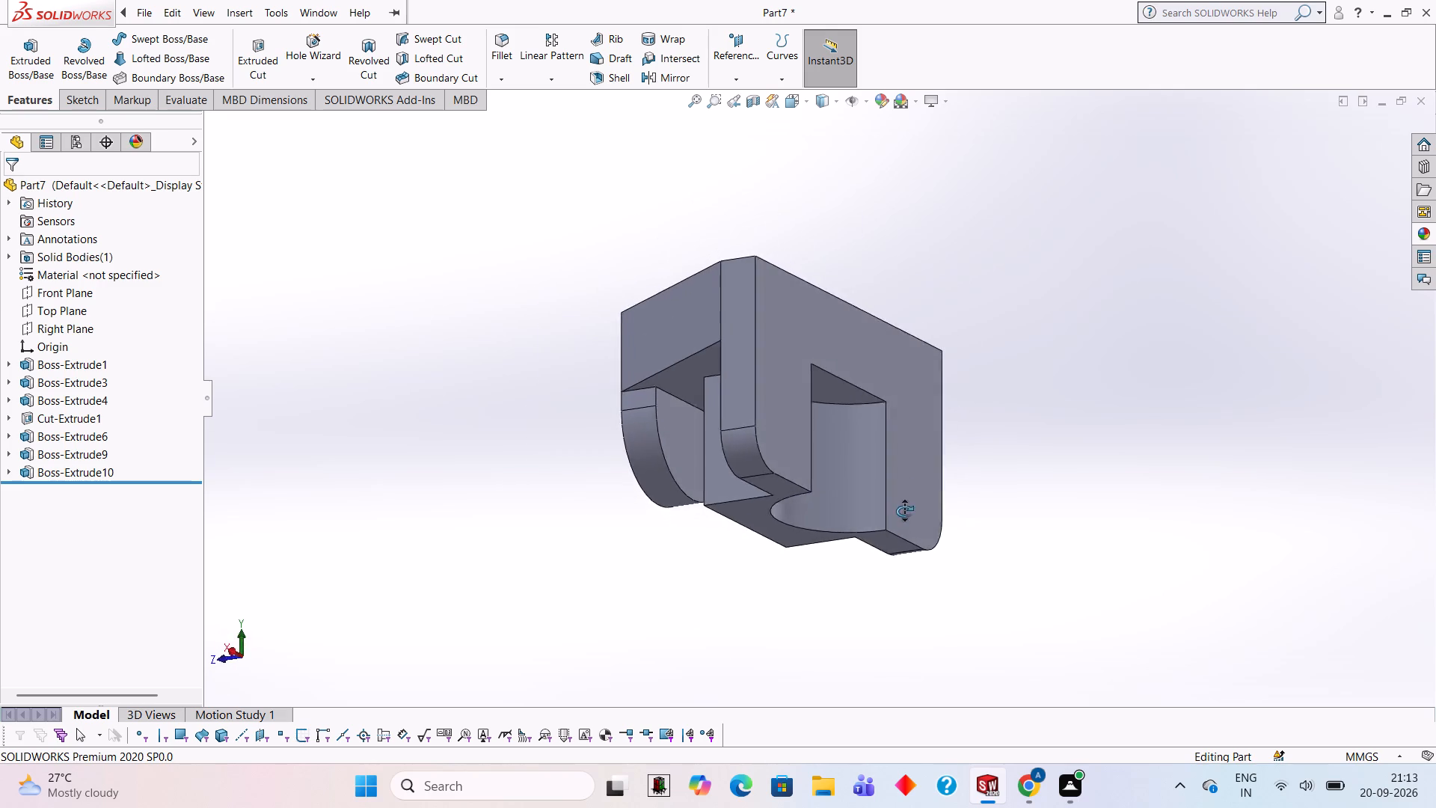
{"action": "middle_click_drag", "start_coordinate": [904, 511], "coordinate": [535, 524]}
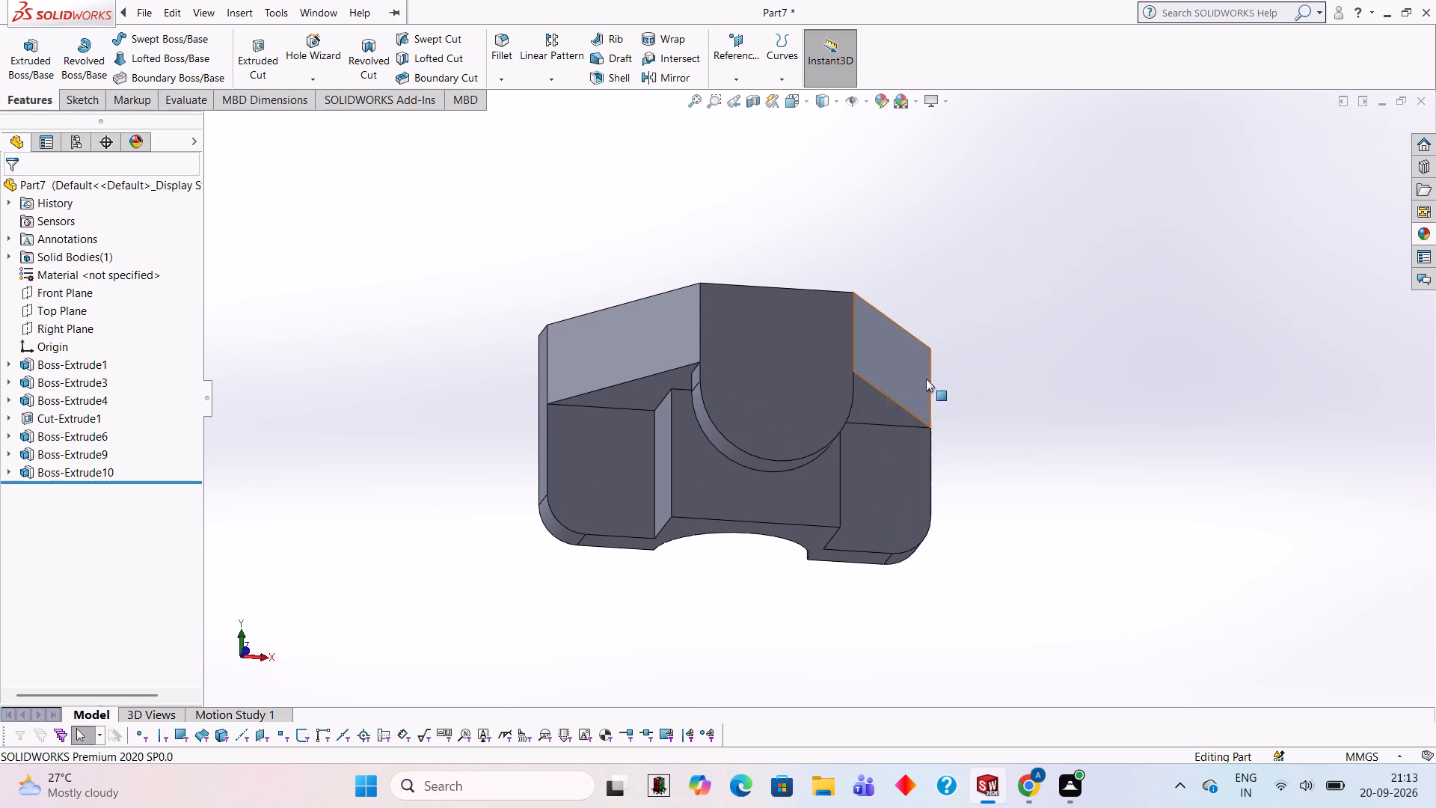
Start a sketch on the round-ended flat face at the trapezoidal body's narrow end.
{"action": "left_click", "coordinate": [757, 378]}
{"action": "left_click", "coordinate": [831, 335]}
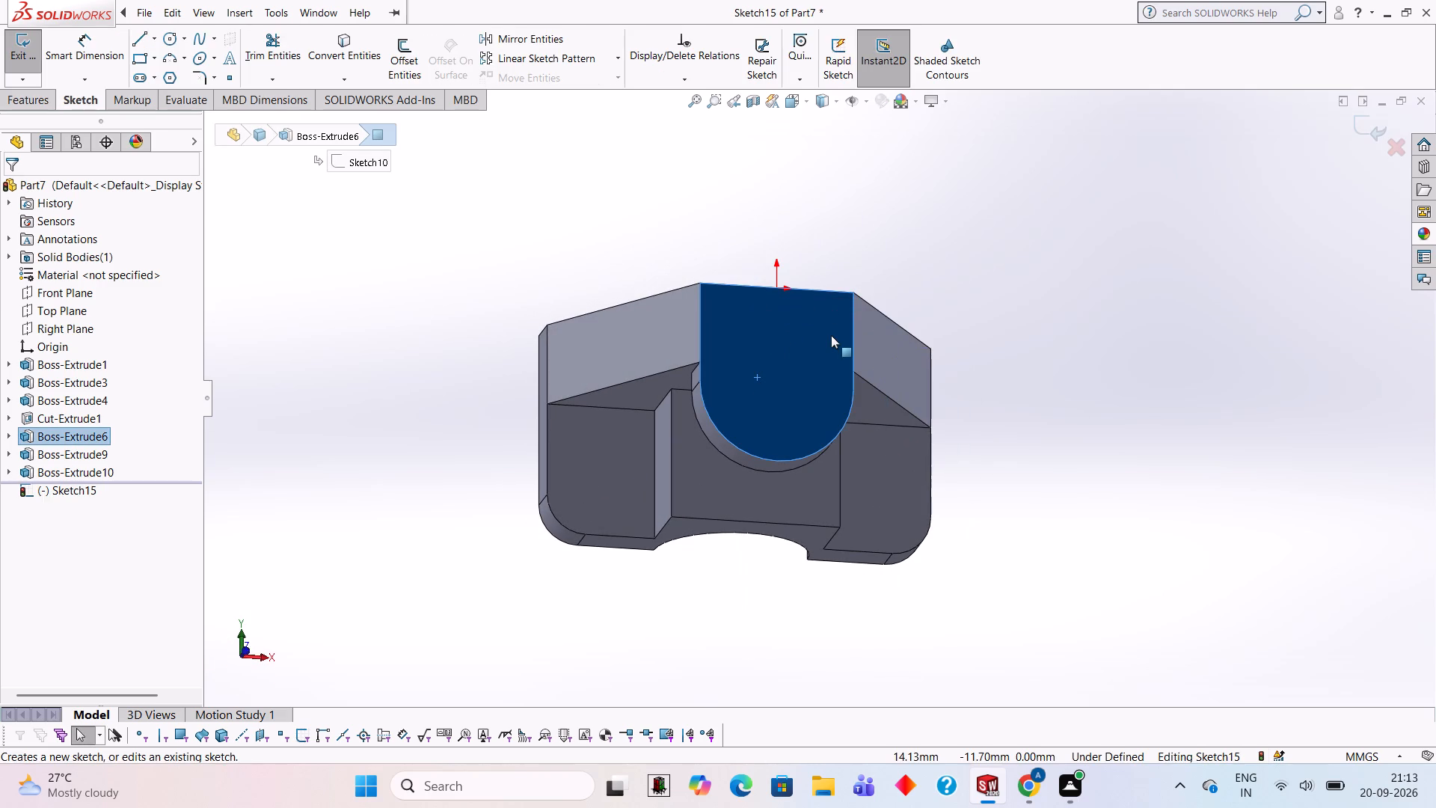
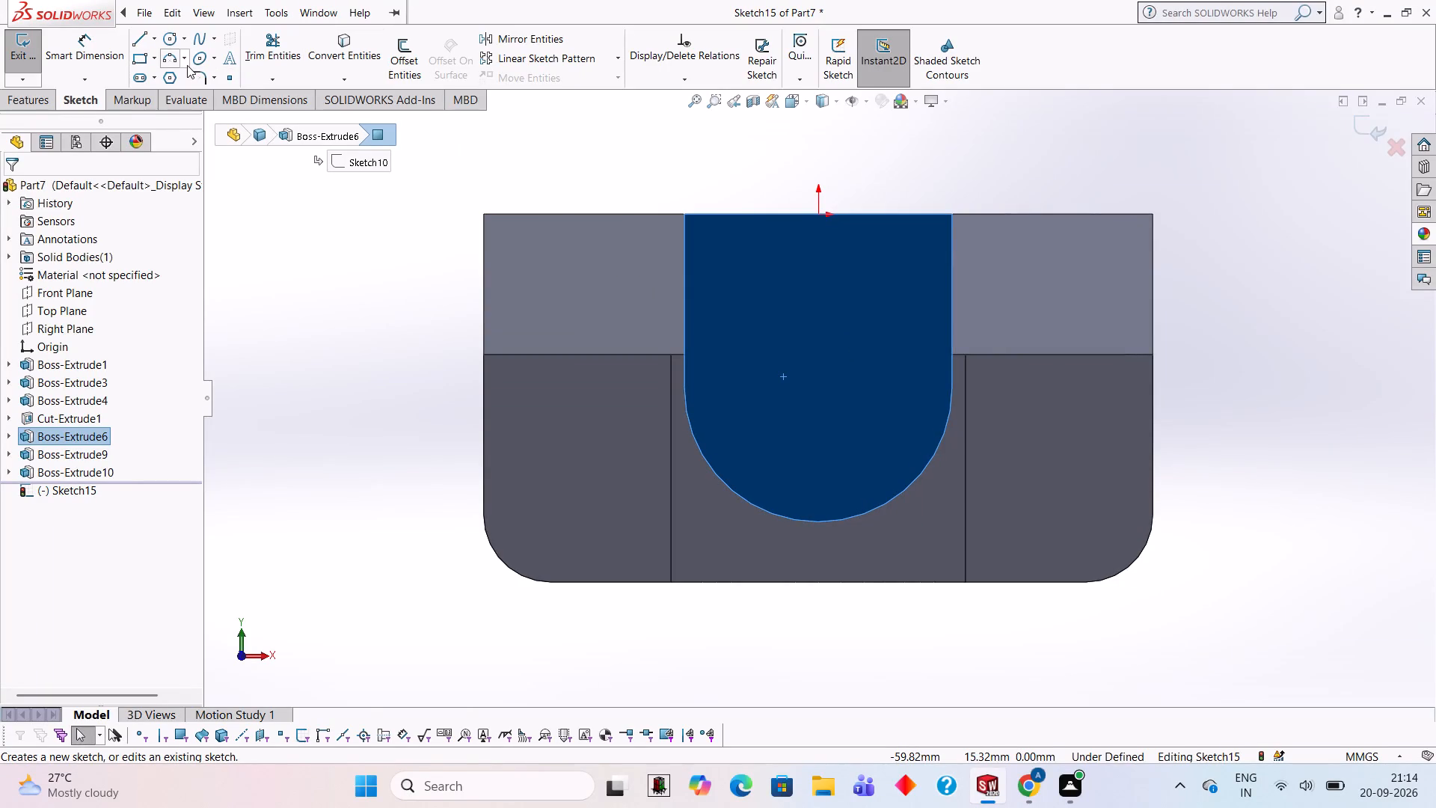
Sketch a 21 mm diameter circle centred on the arc centre of the round-ended face.
{"action": "left_click", "coordinate": [171, 43]}
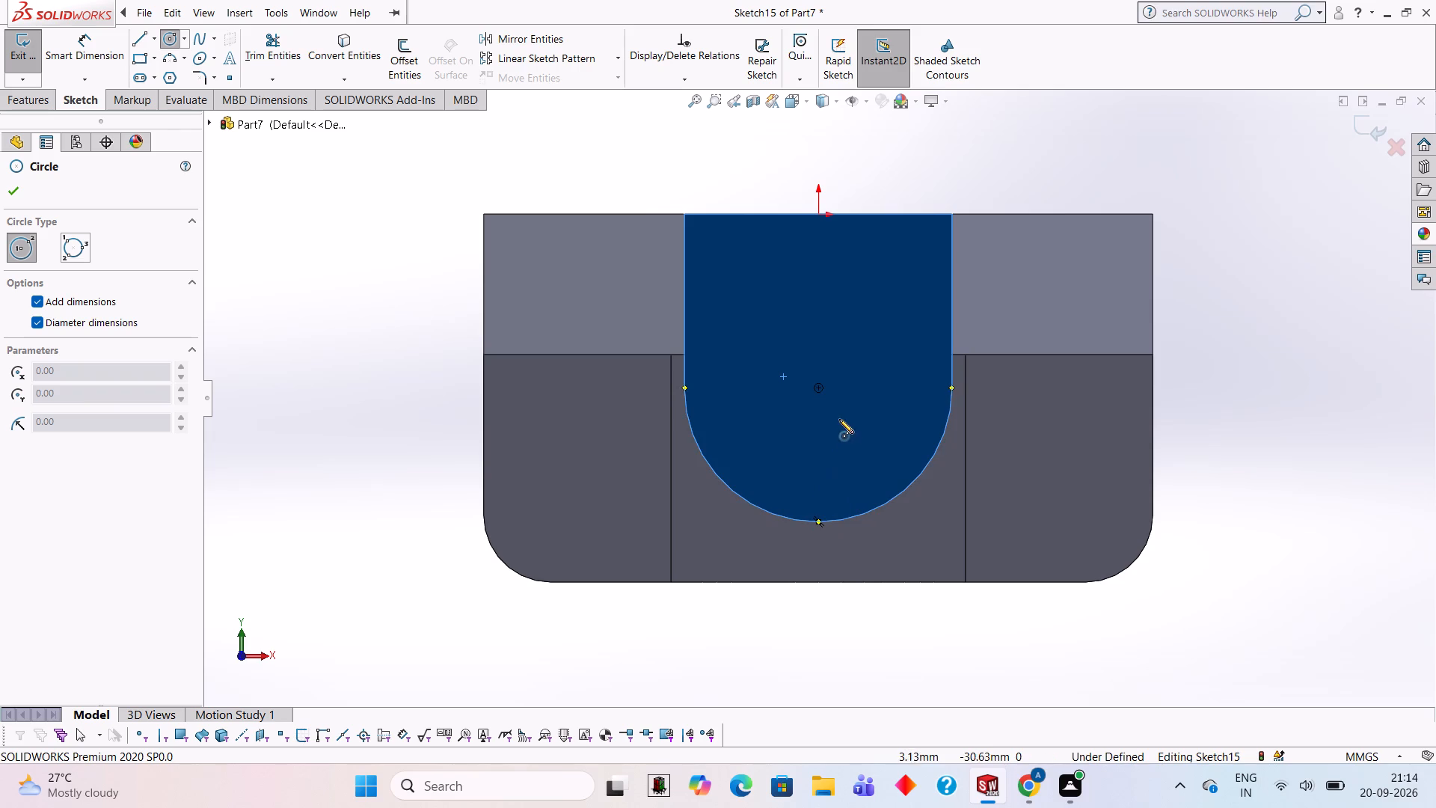
{"action": "left_click", "coordinate": [821, 388]}
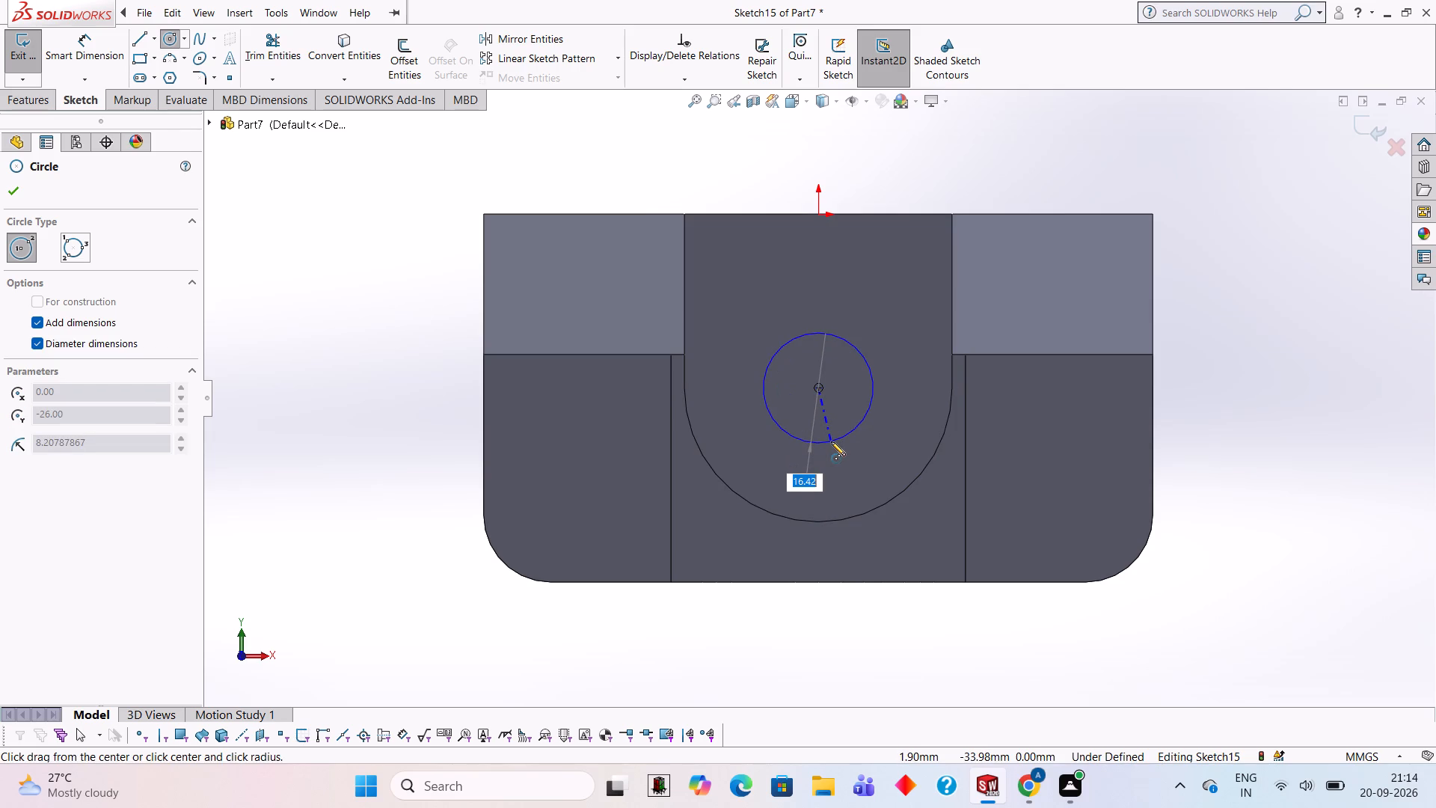
{"action": "type", "text": "21"}
{"action": "key", "text": "Return"}
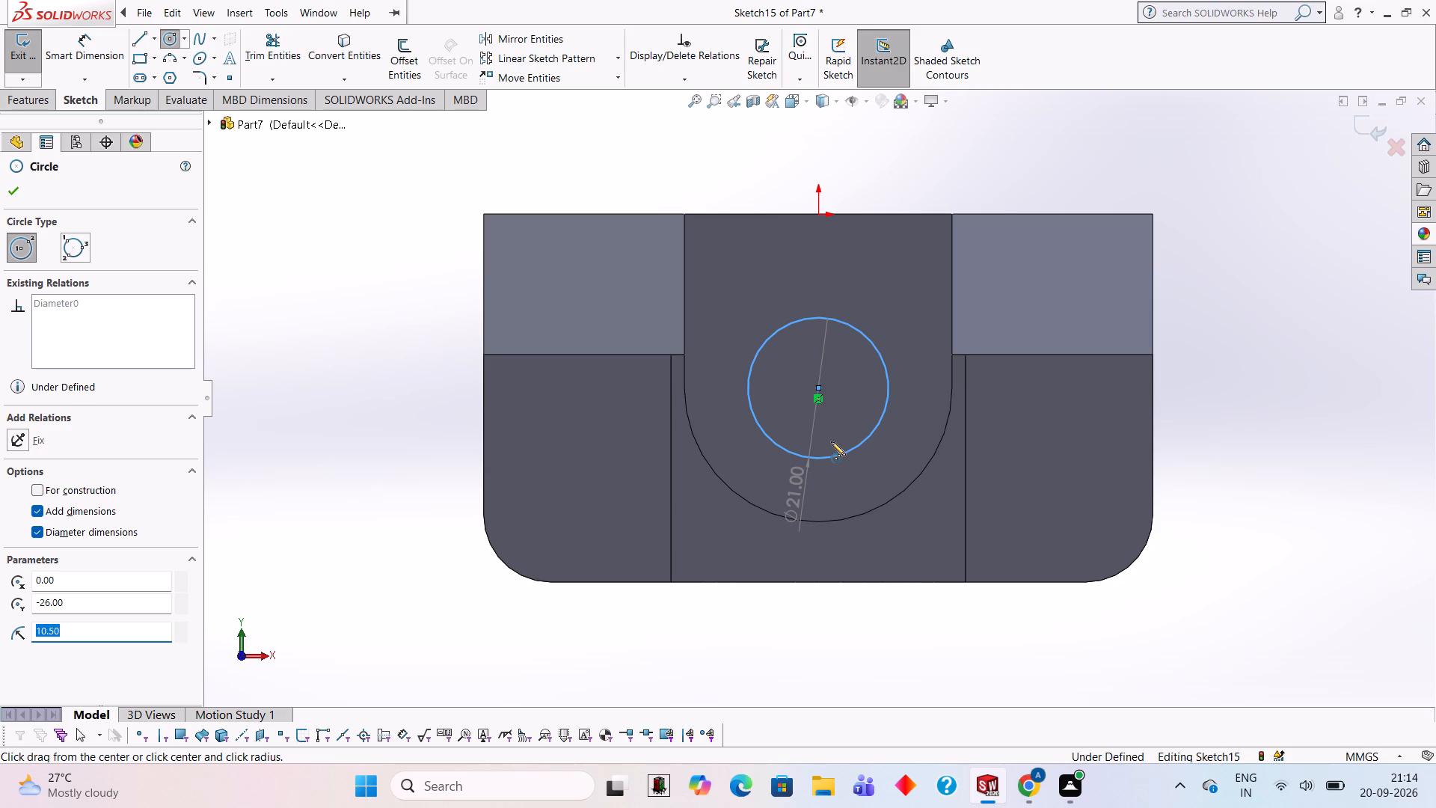
Cut-extrude the 21 mm circle to a blind depth of 10 mm into the round-ended boss.
{"action": "middle_click_drag", "start_coordinate": [1211, 415], "coordinate": [1188, 293]}
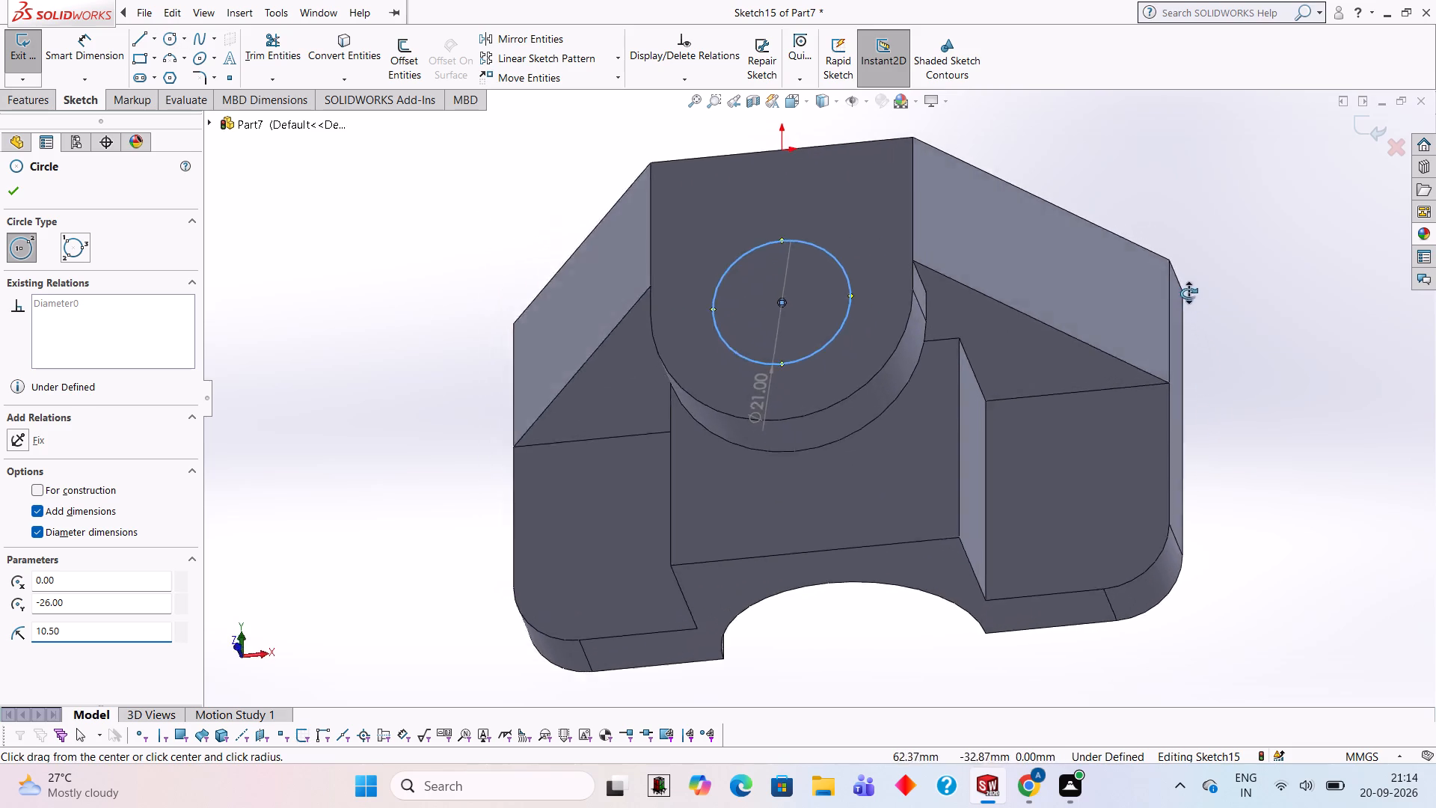
{"action": "middle_click_drag", "start_coordinate": [1188, 293], "coordinate": [1154, 239]}
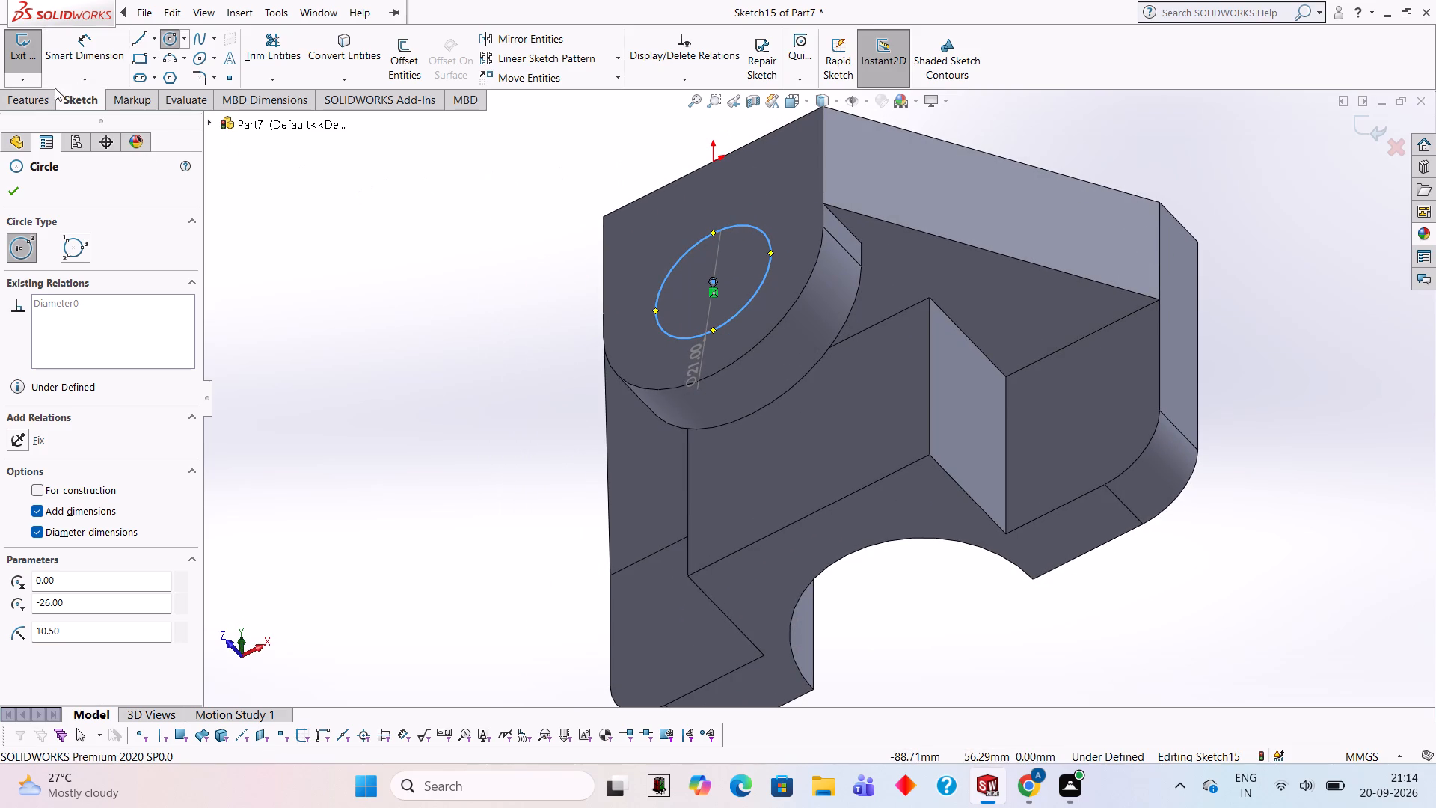
{"action": "left_click", "coordinate": [31, 99]}
{"action": "left_click", "coordinate": [270, 54]}
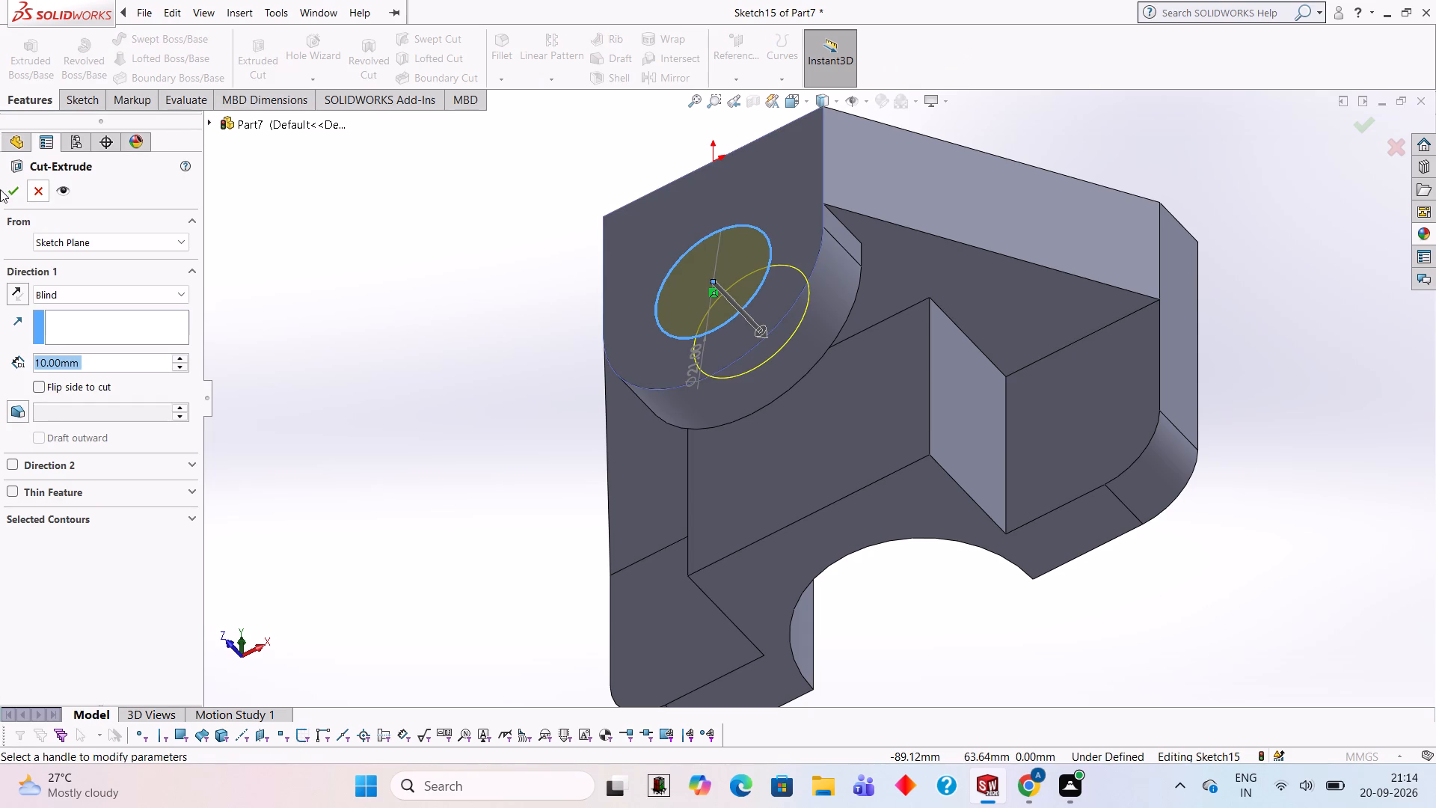
{"action": "left_click", "coordinate": [11, 192]}
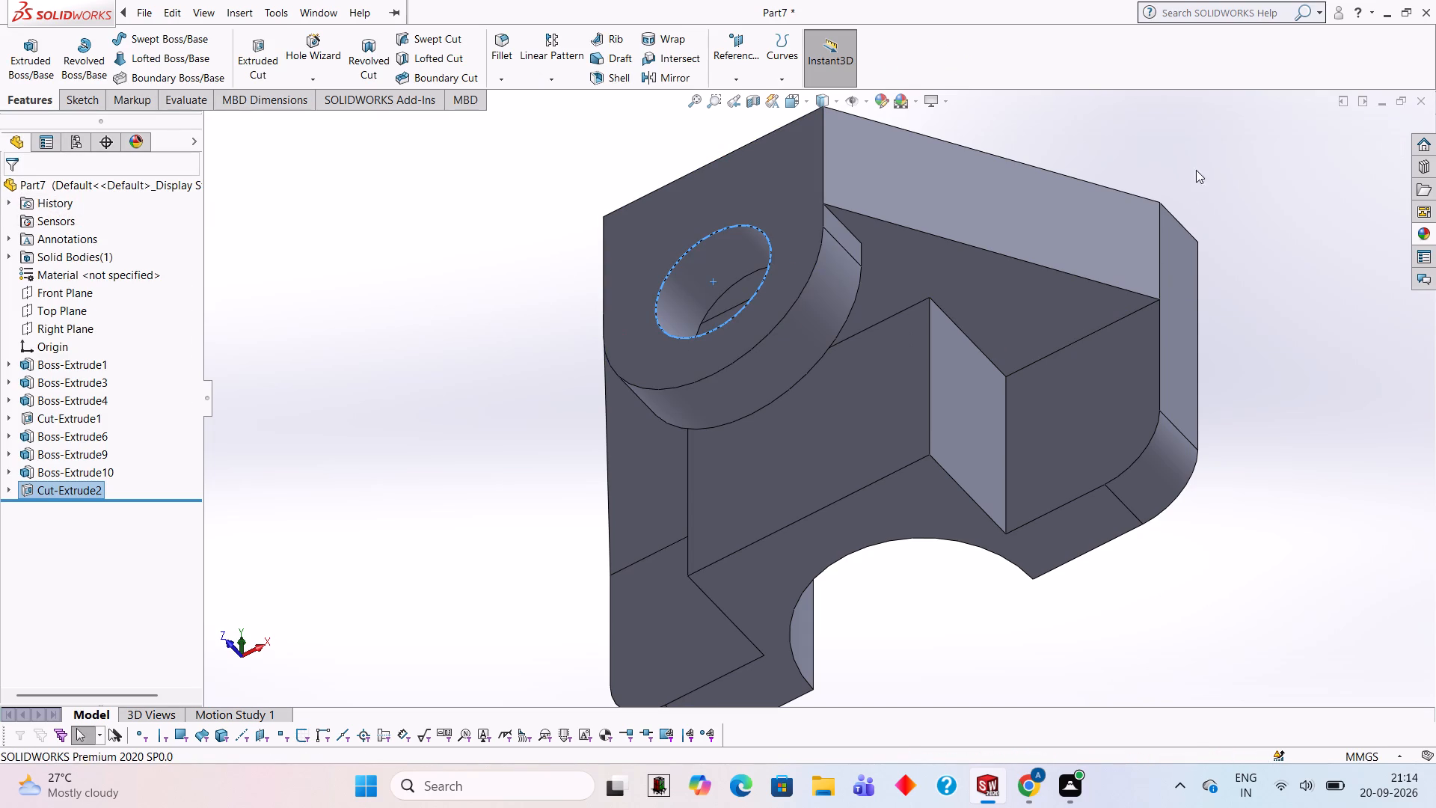
{"action": "left_click", "coordinate": [1198, 163]}
Examine the round hole, the semicircular boss and the rest of the part from several angles.
{"action": "middle_click_drag", "start_coordinate": [1287, 405], "coordinate": [1265, 388], "text": "shift"}
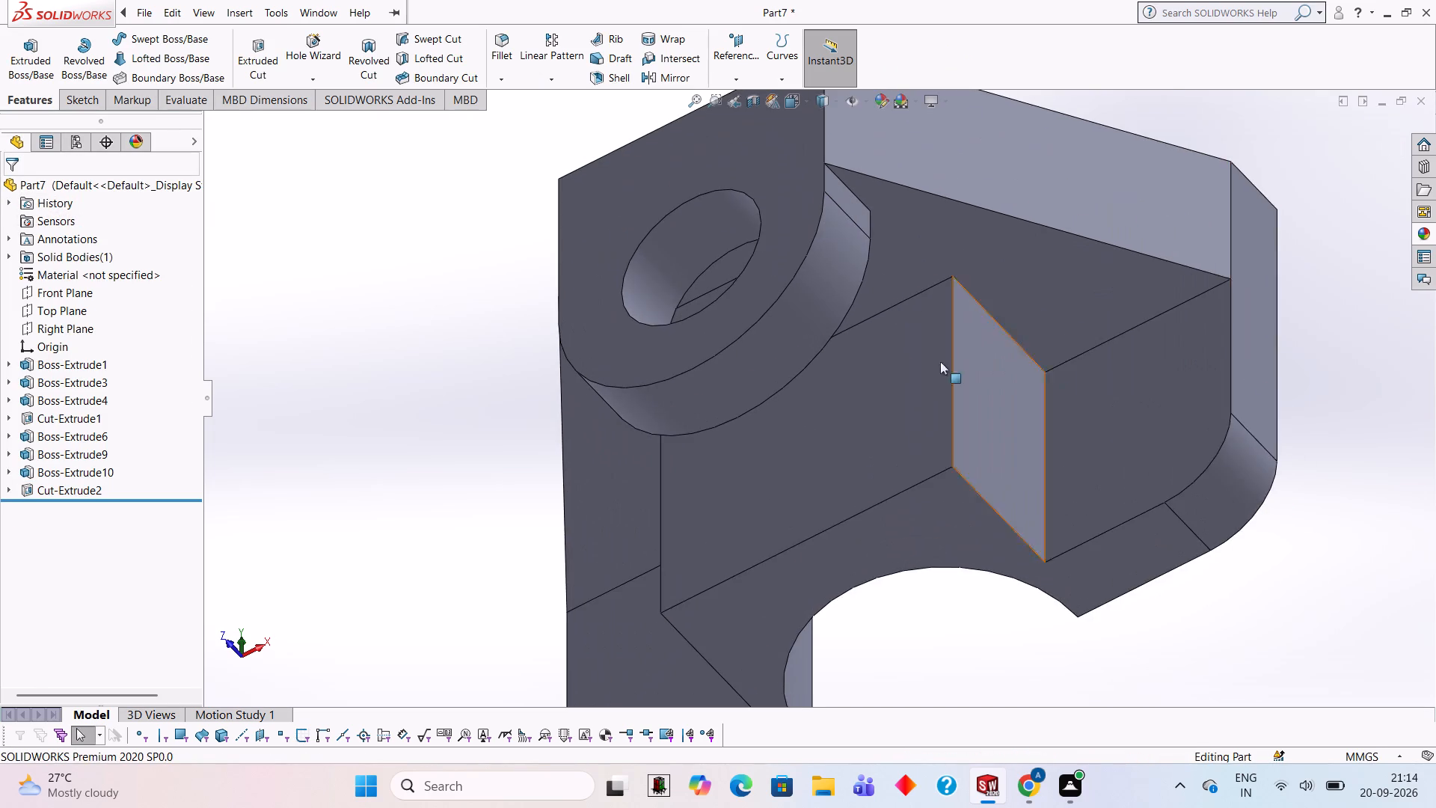
{"action": "scroll", "coordinate": [898, 331], "scroll_direction": "down", "scroll_amount": 1}
{"action": "scroll", "coordinate": [898, 330], "scroll_direction": "up", "scroll_amount": 2}
{"action": "middle_click_drag", "start_coordinate": [900, 319], "coordinate": [932, 367]}
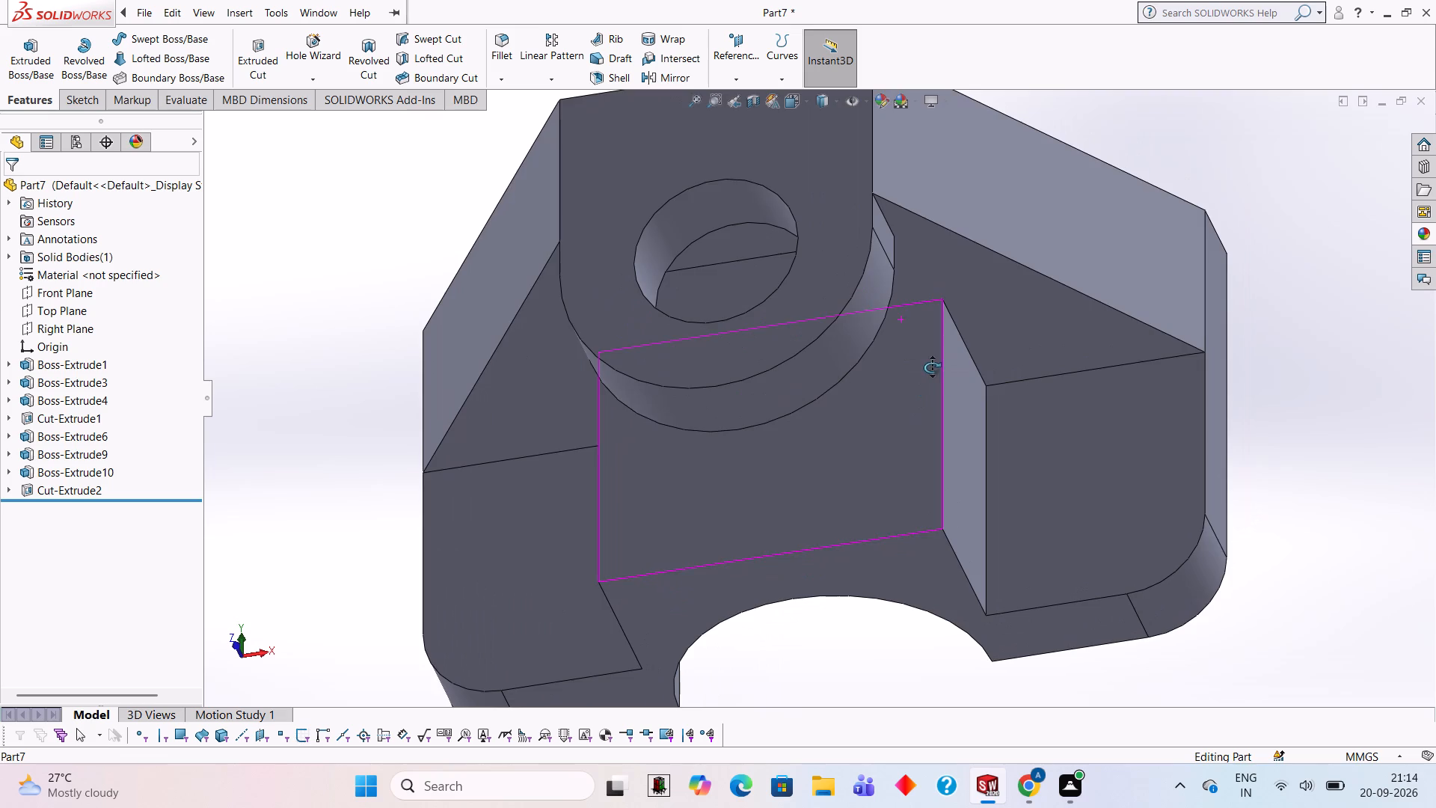
{"action": "middle_click_drag", "start_coordinate": [932, 367], "coordinate": [932, 367]}
{"action": "scroll", "coordinate": [950, 336], "scroll_direction": "up", "scroll_amount": 3}
{"action": "middle_click_drag", "start_coordinate": [1027, 263], "coordinate": [1053, 296], "text": "shift"}
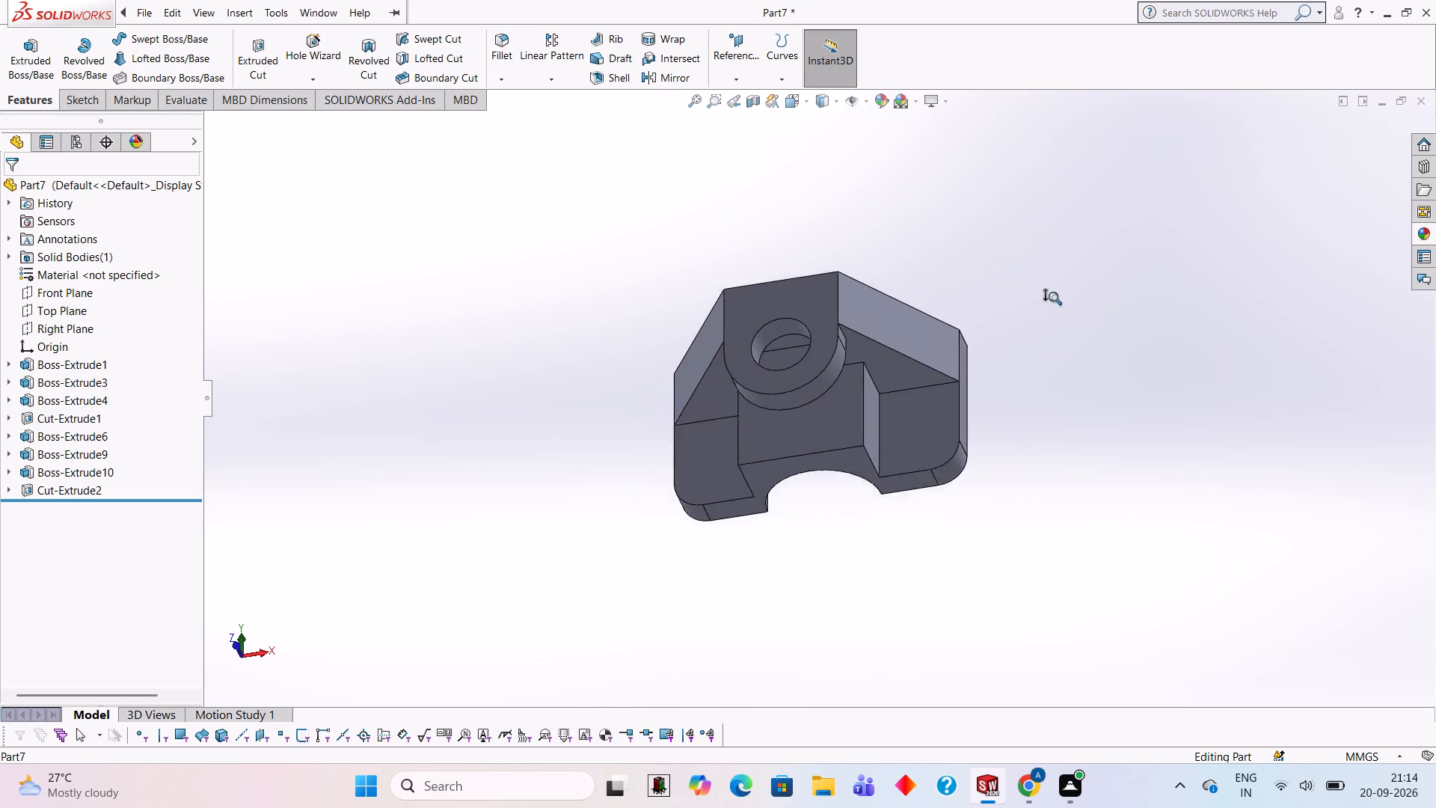
{"action": "middle_click_drag", "start_coordinate": [1053, 296], "coordinate": [1053, 260], "text": "shift"}
{"action": "scroll", "coordinate": [987, 337], "scroll_direction": "down", "scroll_amount": 1}
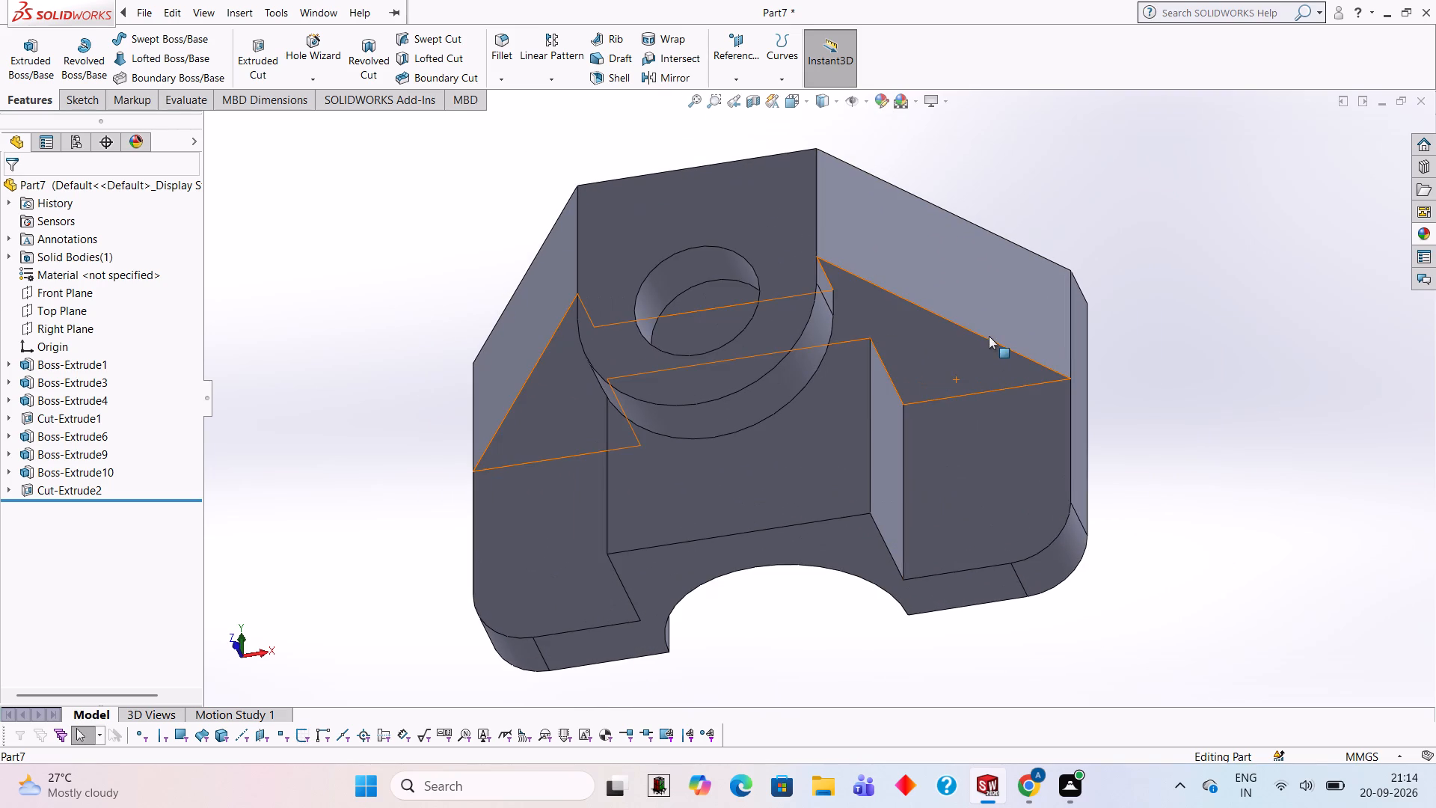
{"action": "middle_click_drag", "start_coordinate": [1170, 512], "coordinate": [1191, 508]}
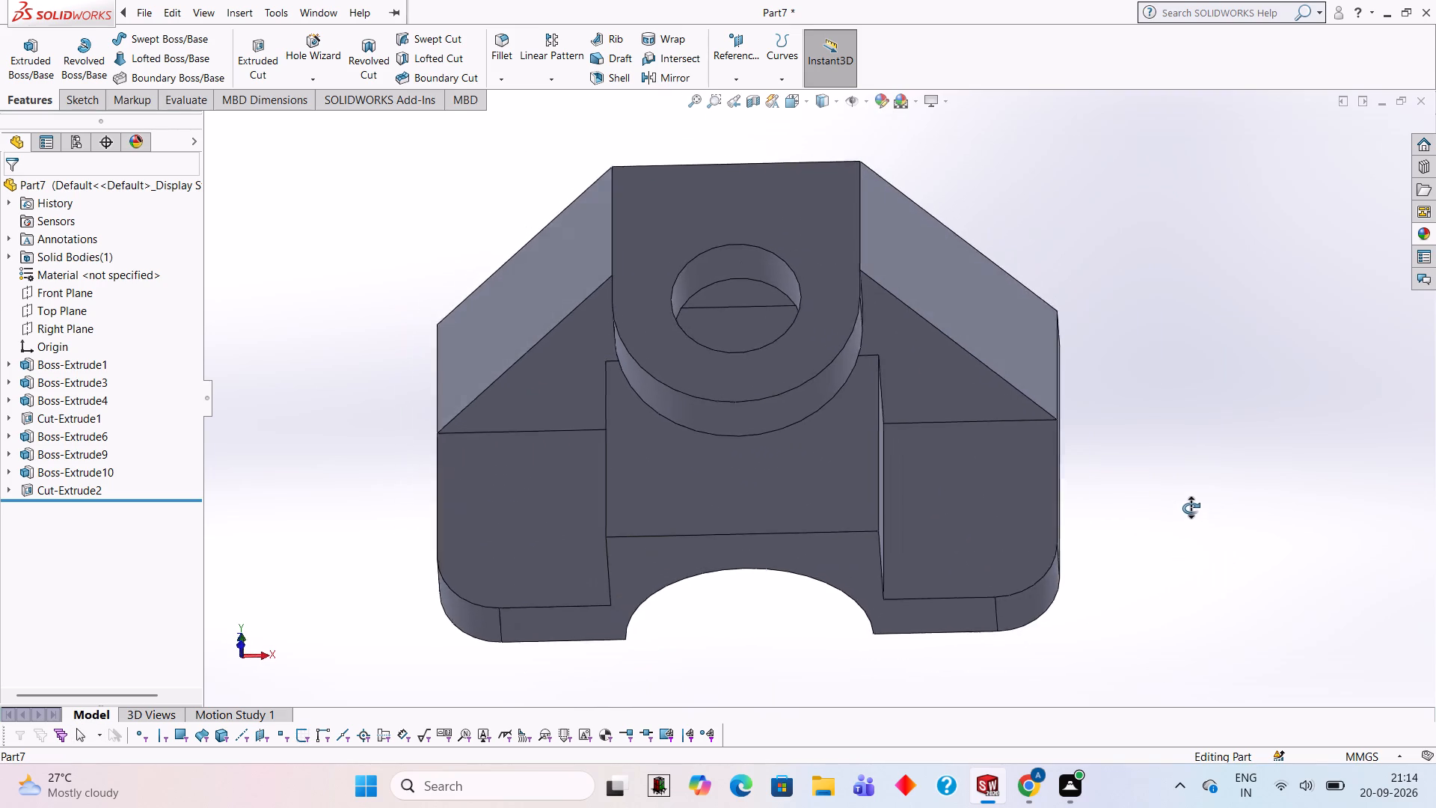
{"action": "middle_click_drag", "start_coordinate": [1191, 508], "coordinate": [1159, 455]}
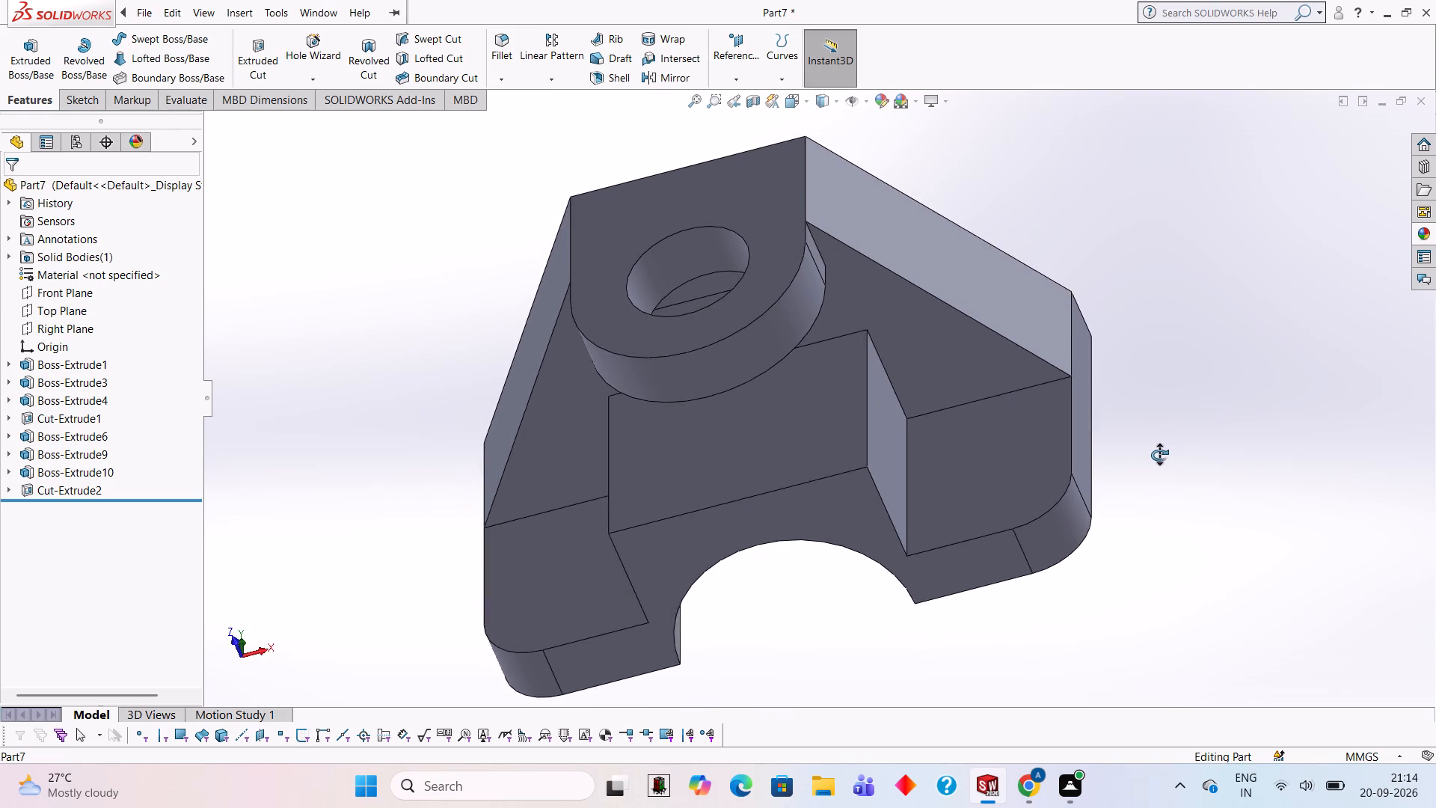
{"action": "middle_click_drag", "start_coordinate": [1159, 455], "coordinate": [1159, 456]}
{"action": "middle_click_drag", "start_coordinate": [1159, 456], "coordinate": [1165, 468]}
{"action": "scroll", "coordinate": [1223, 424], "scroll_direction": "up", "scroll_amount": 3}
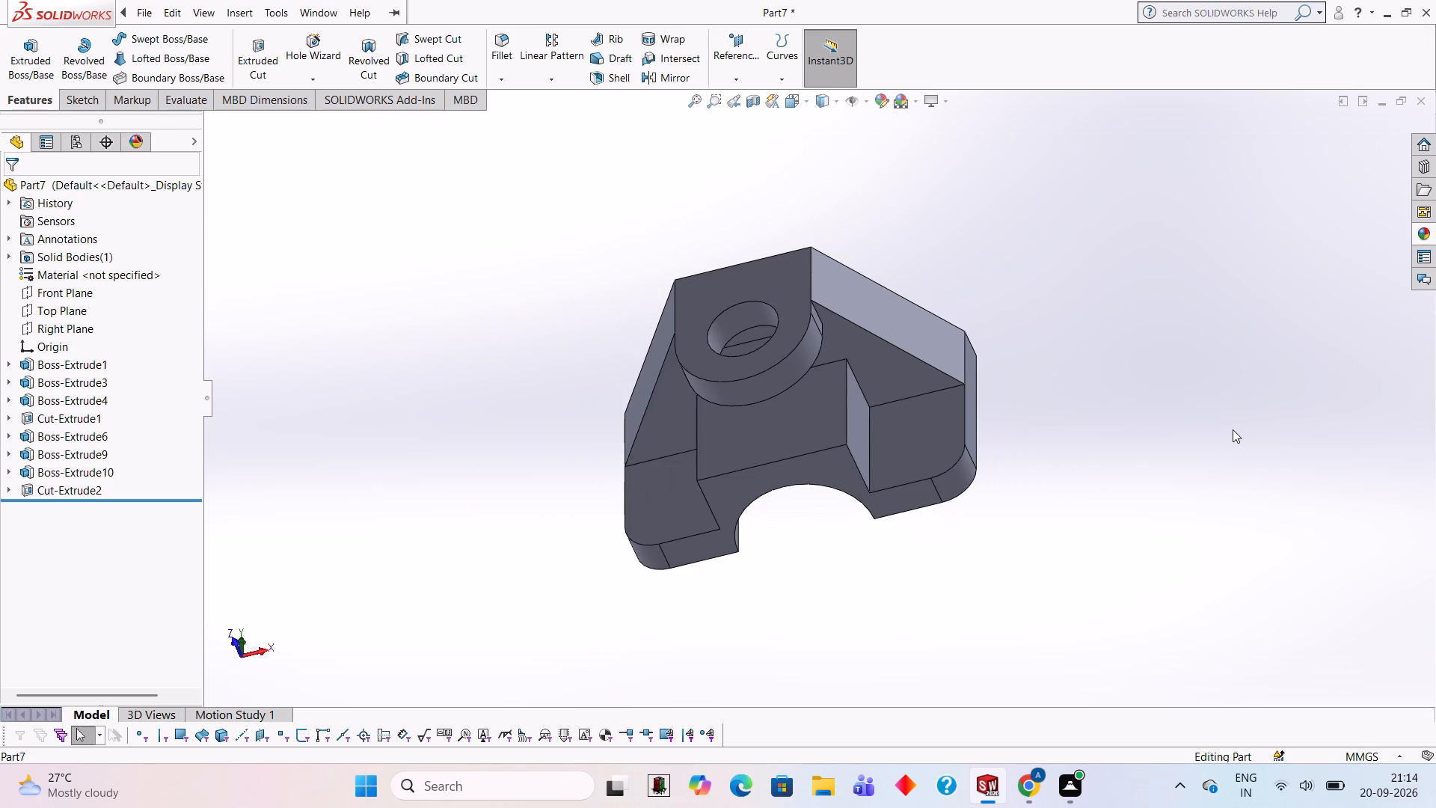
{"action": "middle_click_drag", "start_coordinate": [1233, 429], "coordinate": [1219, 493]}
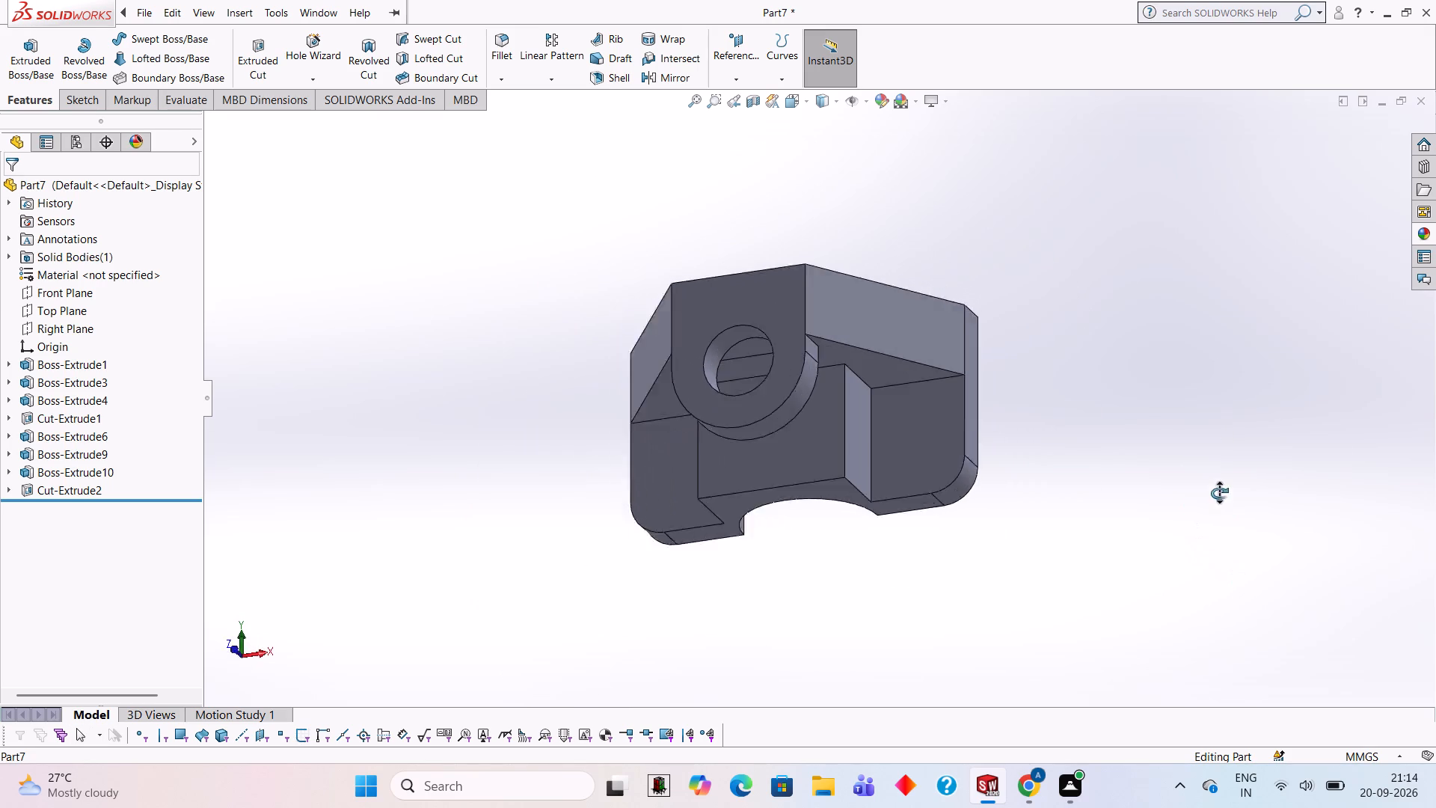
{"action": "middle_click_drag", "start_coordinate": [1219, 493], "coordinate": [1229, 411]}
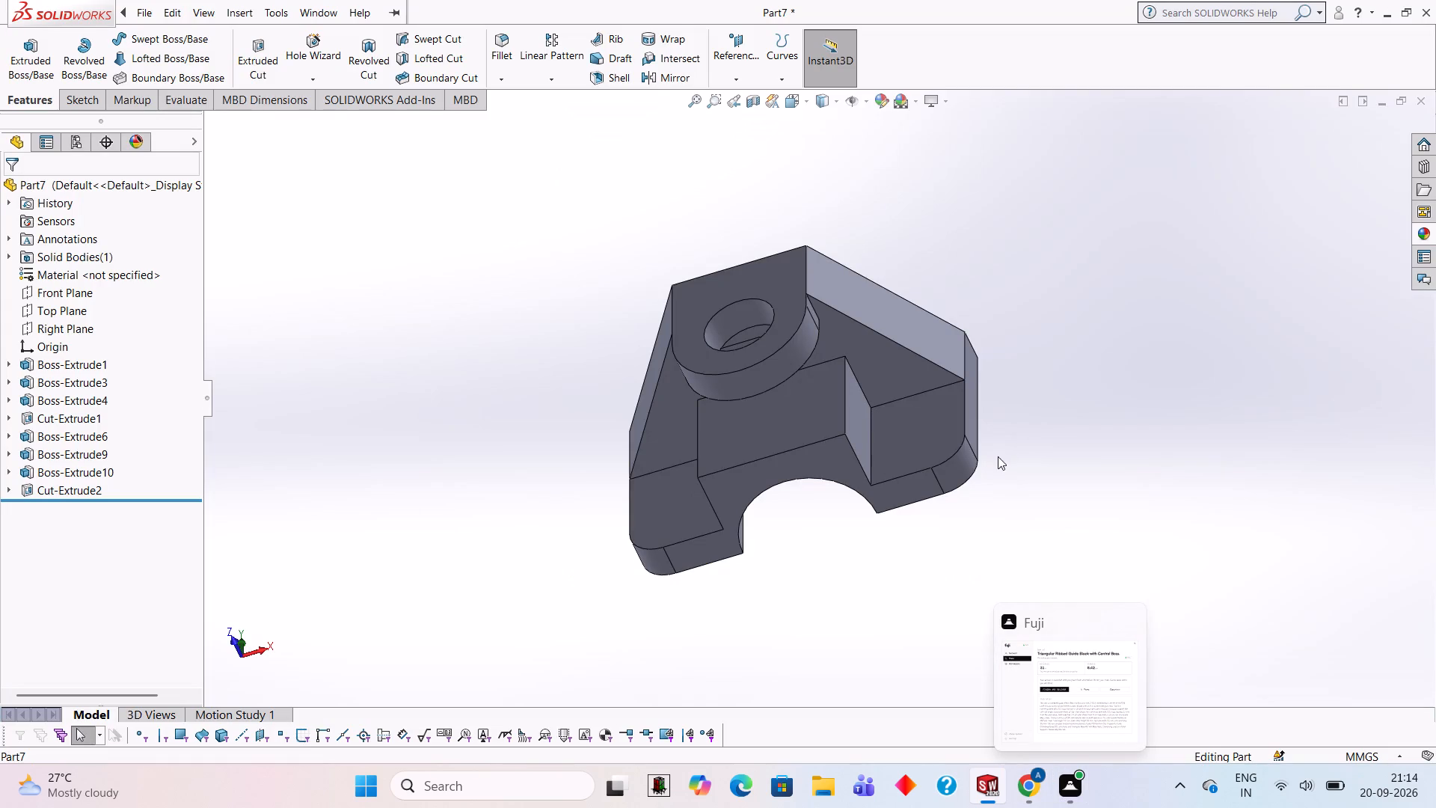
{"action": "scroll", "coordinate": [1088, 370], "scroll_direction": "up", "scroll_amount": 1}
{"action": "scroll", "coordinate": [1088, 370], "scroll_direction": "down", "scroll_amount": 1}
{"action": "scroll", "coordinate": [485, 336], "scroll_direction": "down", "scroll_amount": 1}
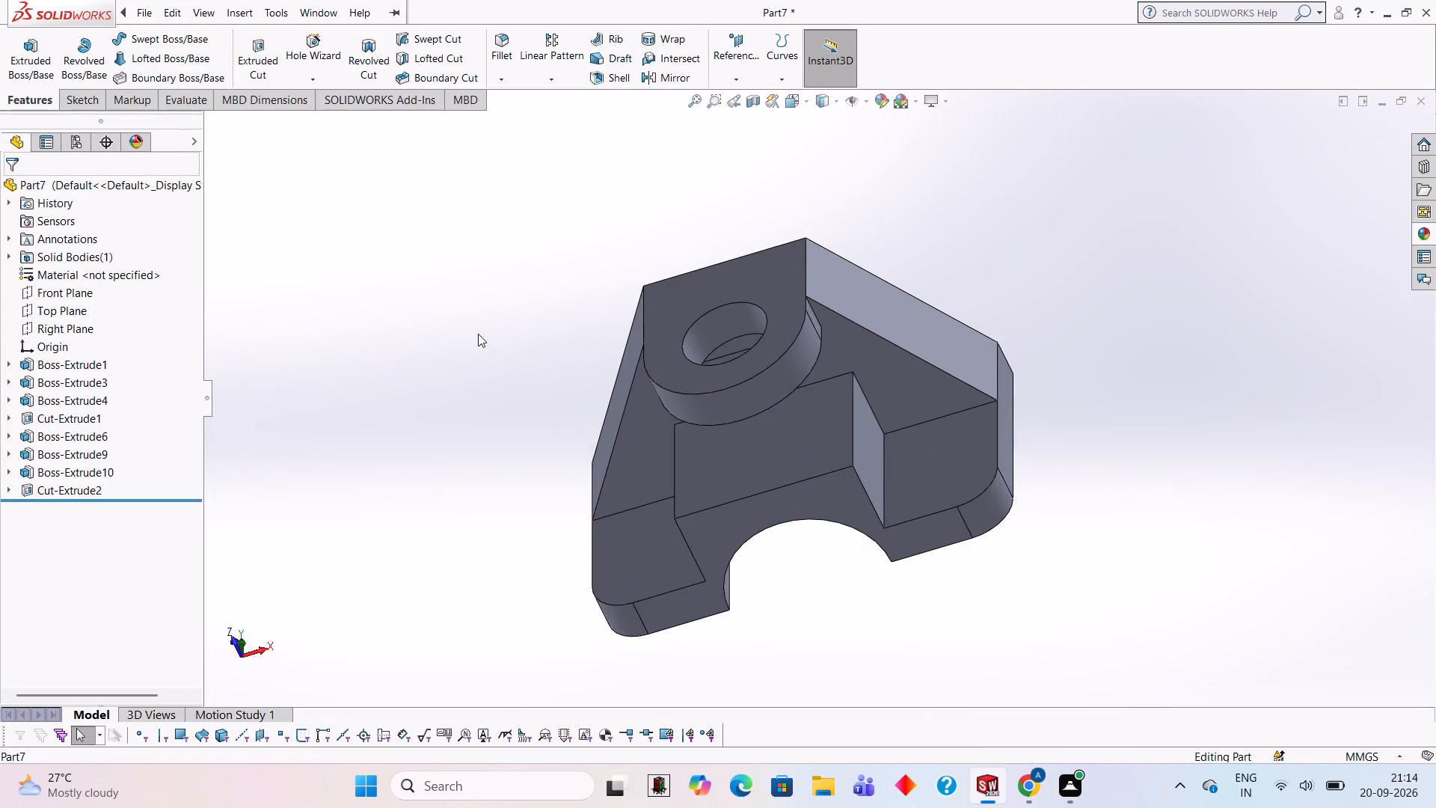
{"action": "scroll", "coordinate": [478, 333], "scroll_direction": "up", "scroll_amount": 2}
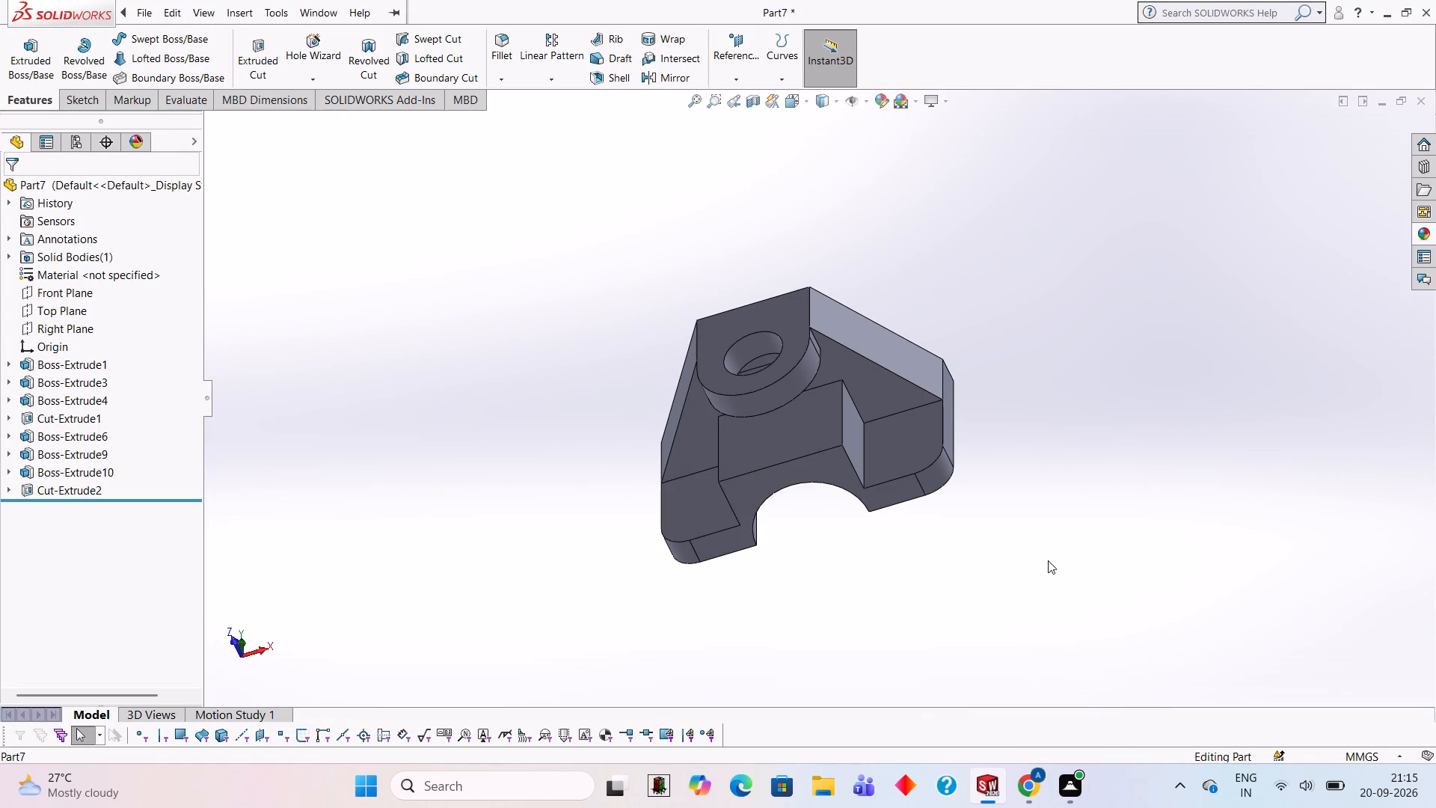
{"action": "middle_click_drag", "start_coordinate": [1022, 515], "coordinate": [1036, 524]}
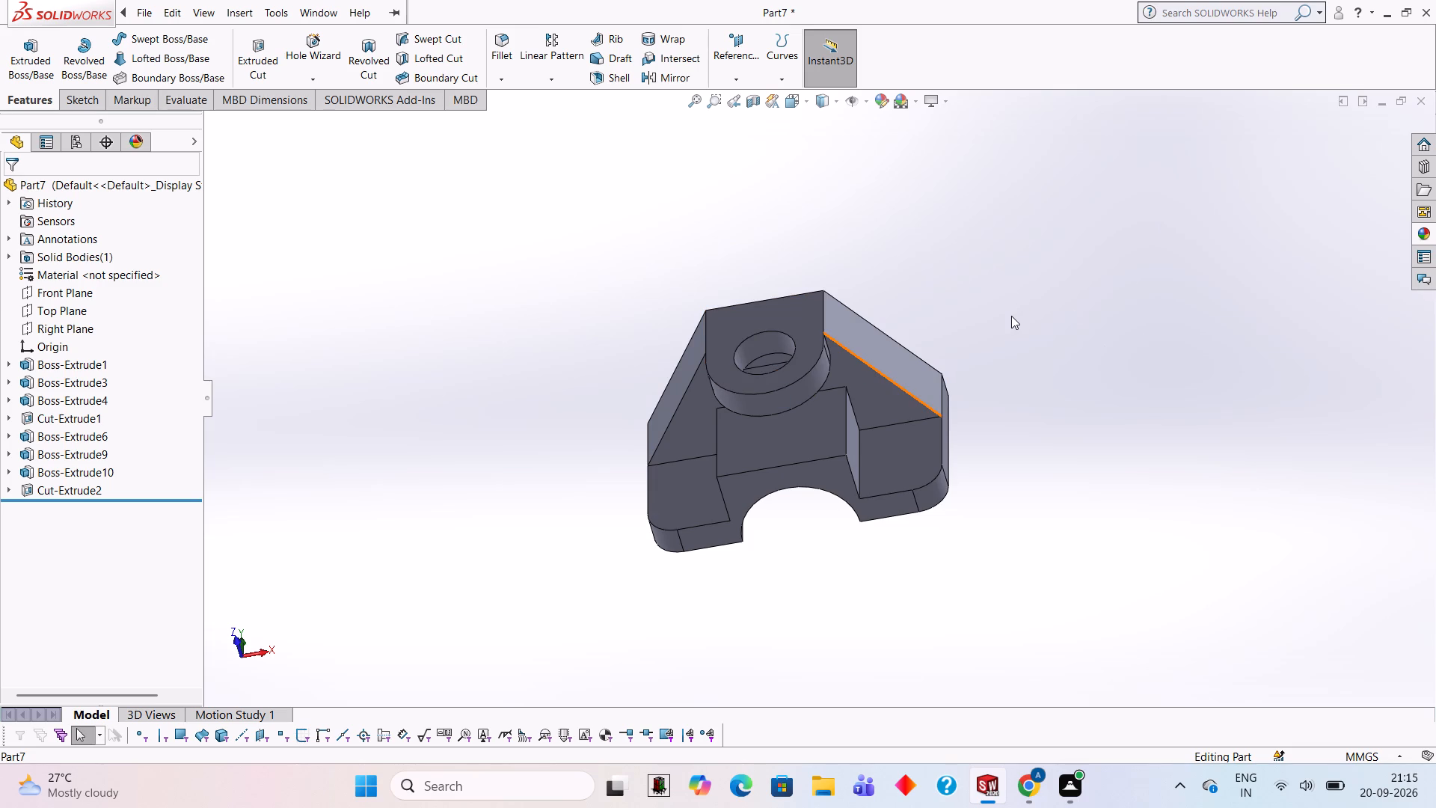
{"action": "scroll", "coordinate": [1017, 352], "scroll_direction": "up", "scroll_amount": 1}
{"action": "scroll", "coordinate": [1017, 352], "scroll_direction": "down", "scroll_amount": 1}
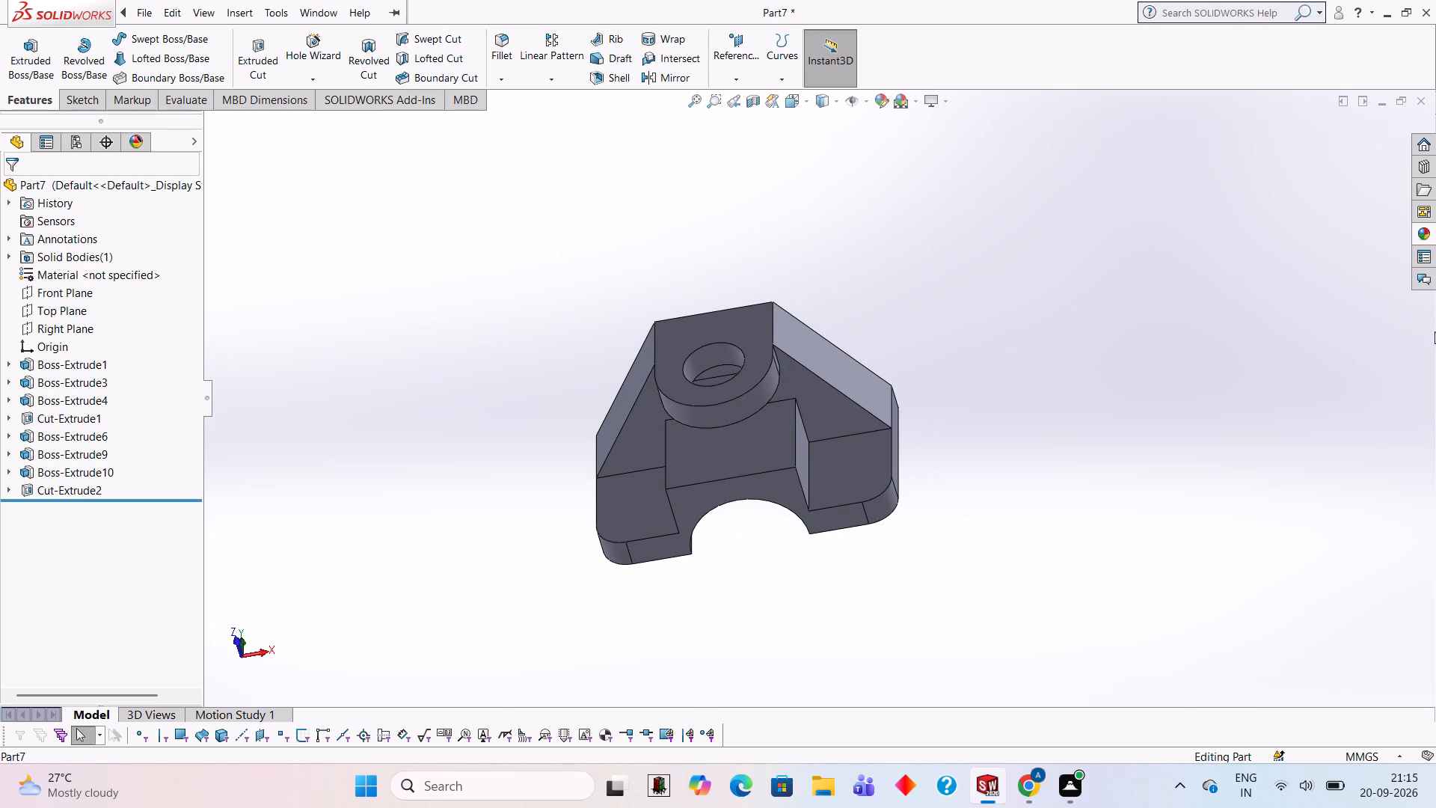
{"action": "middle_click_drag", "start_coordinate": [1019, 319], "coordinate": [1030, 307]}
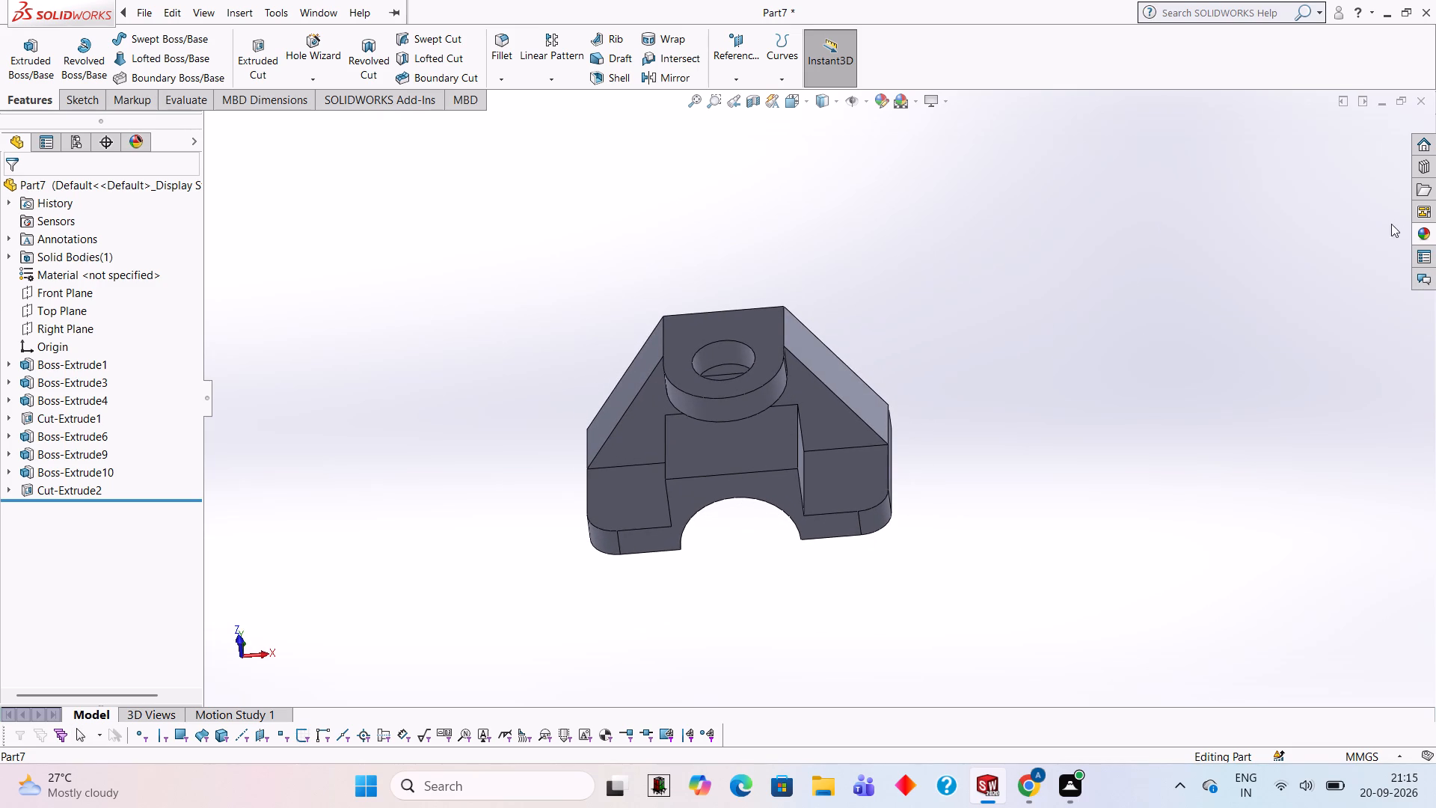
Apply the Red LED appearance from the Lights > LED appearances to the whole solid body.
{"action": "left_click", "coordinate": [1432, 232]}
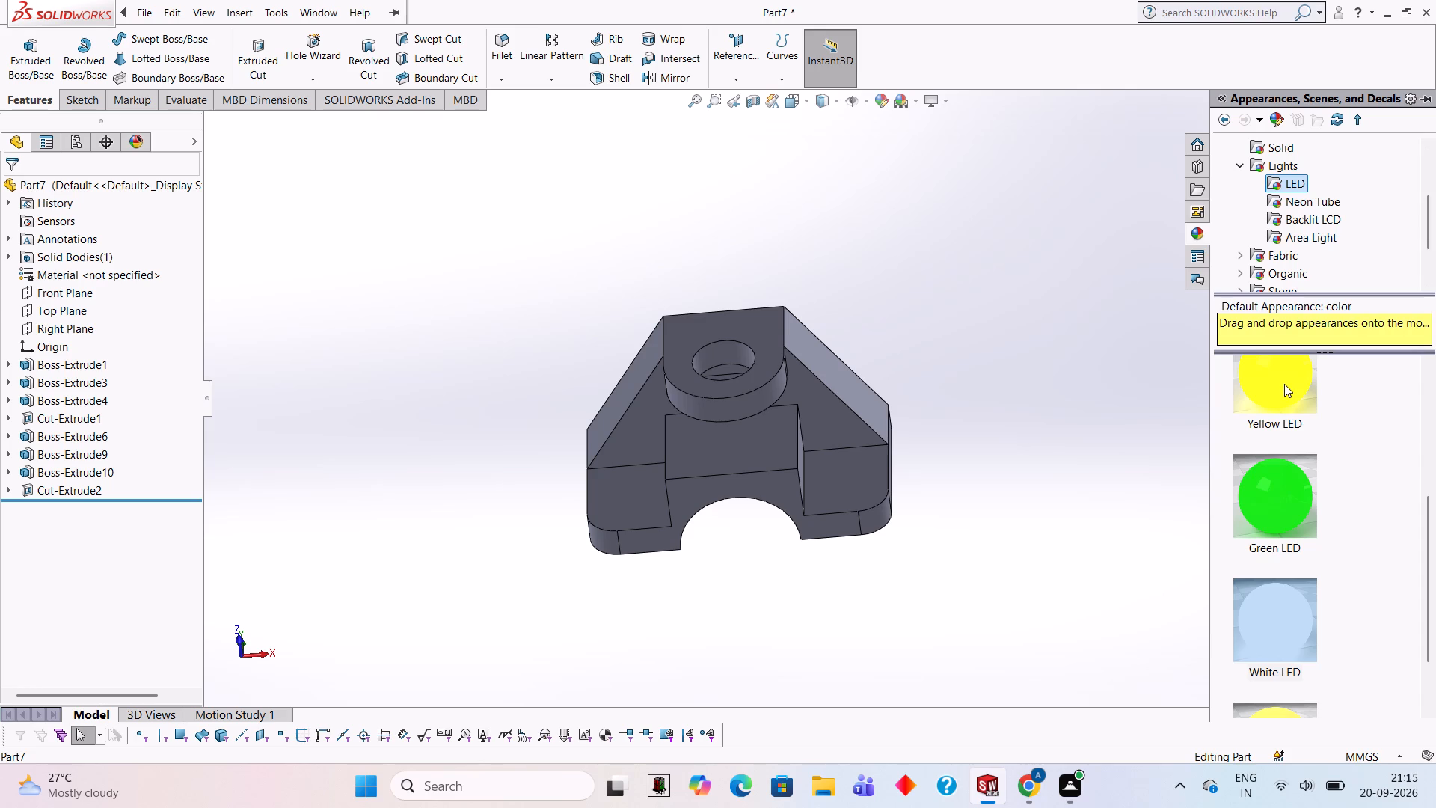
{"action": "scroll", "coordinate": [1286, 628], "scroll_direction": "down", "scroll_amount": 3}
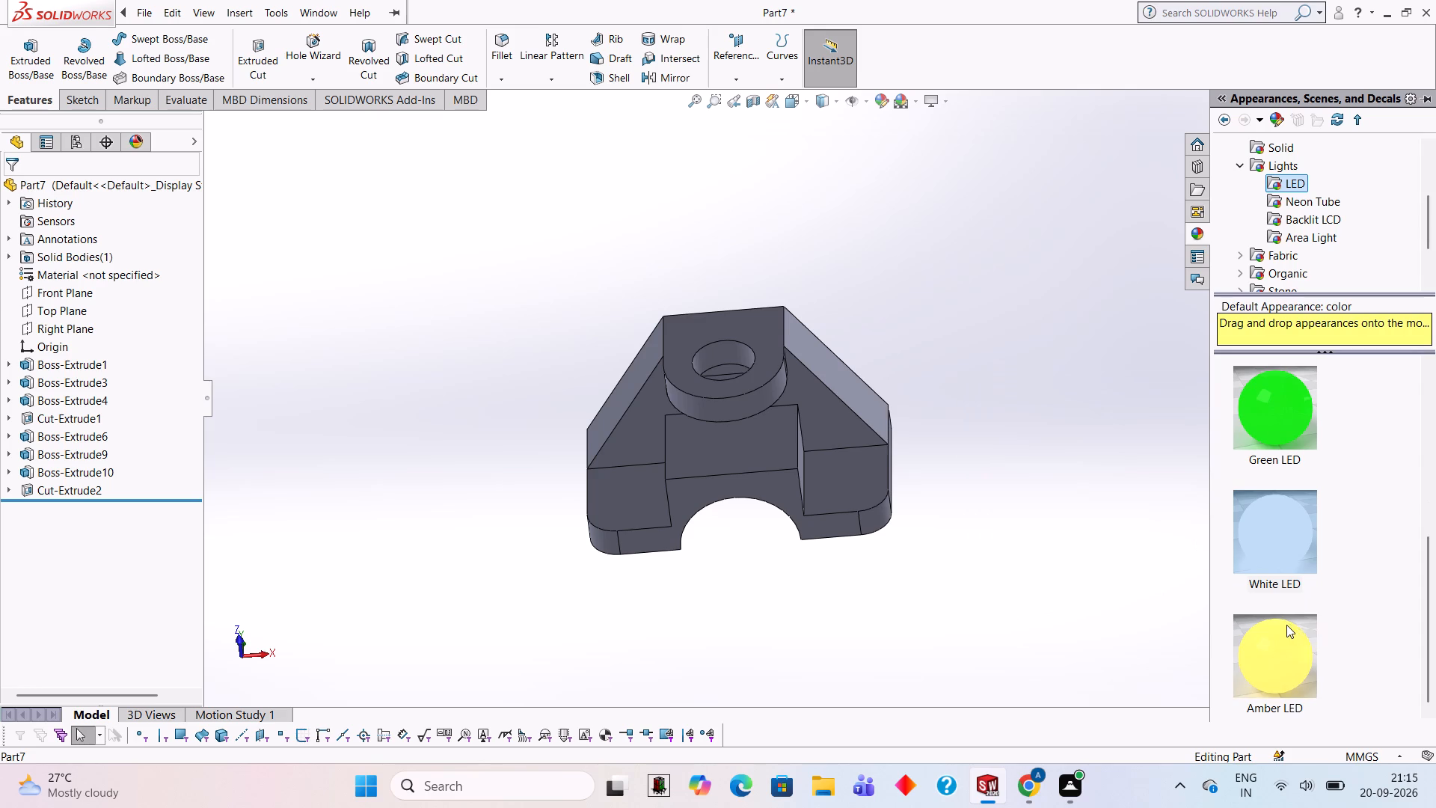
{"action": "scroll", "coordinate": [1268, 539], "scroll_direction": "up", "scroll_amount": 4}
{"action": "left_click_drag", "start_coordinate": [1299, 397], "coordinate": [775, 391]}
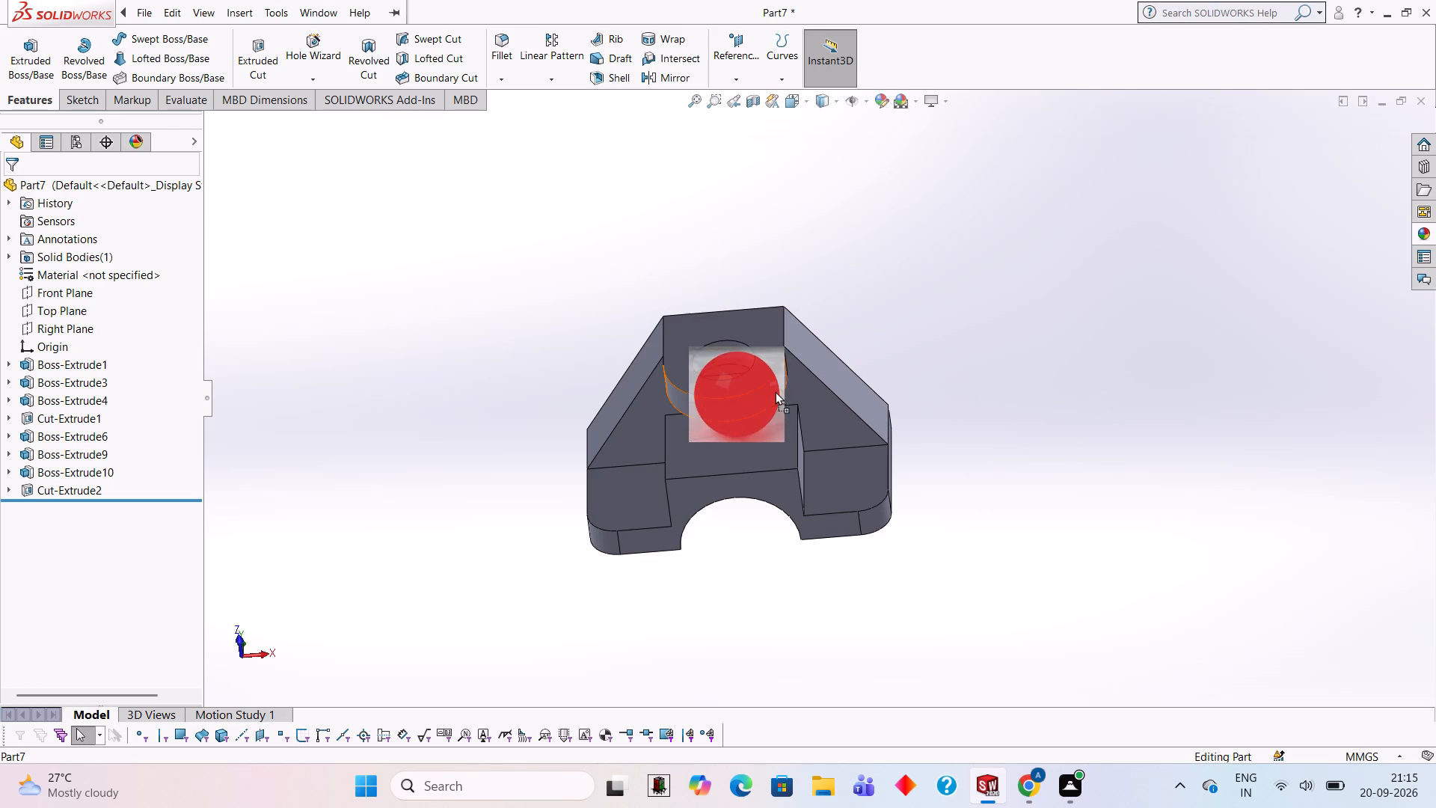
{"action": "left_click_drag", "start_coordinate": [775, 391], "coordinate": [775, 400]}
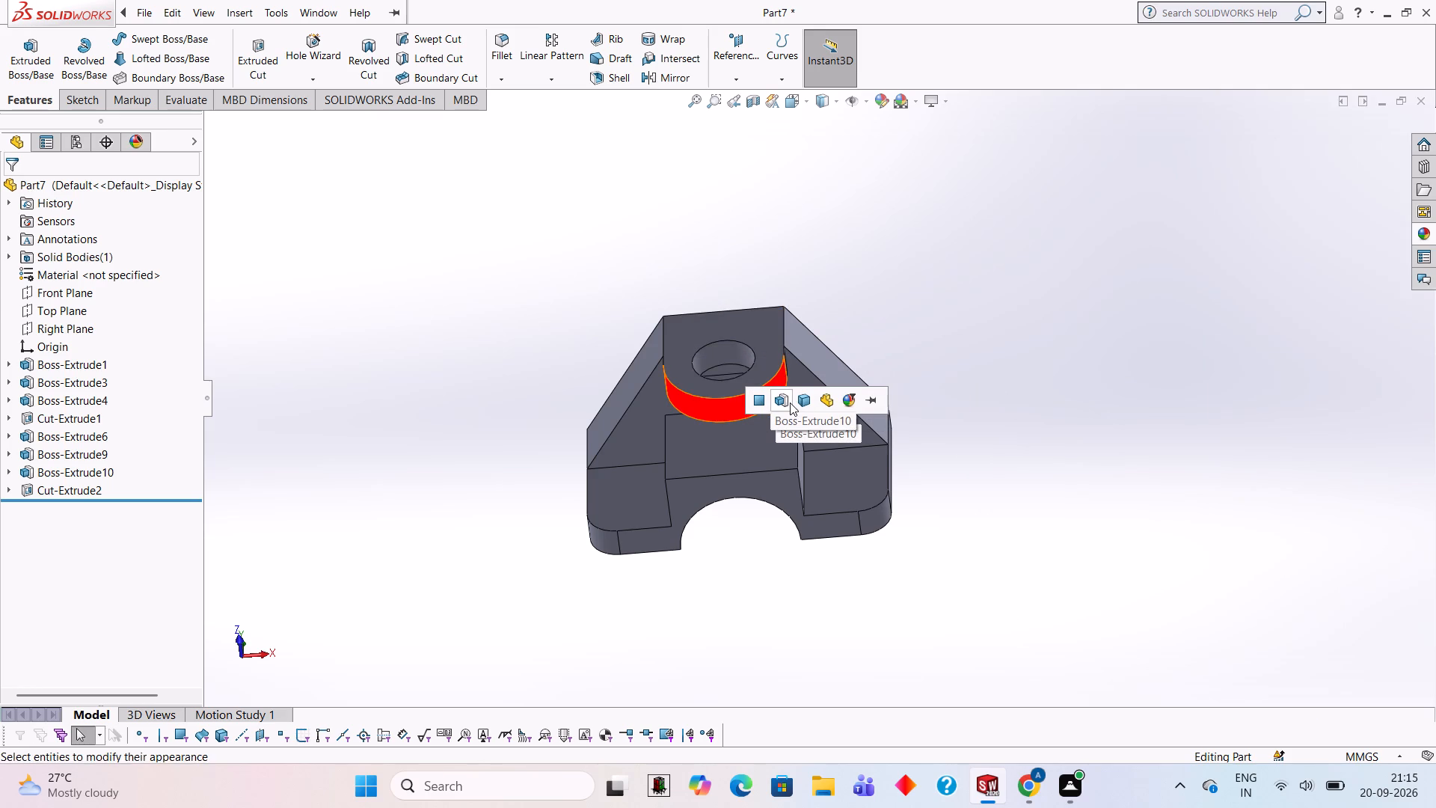
{"action": "left_click", "coordinate": [806, 401]}
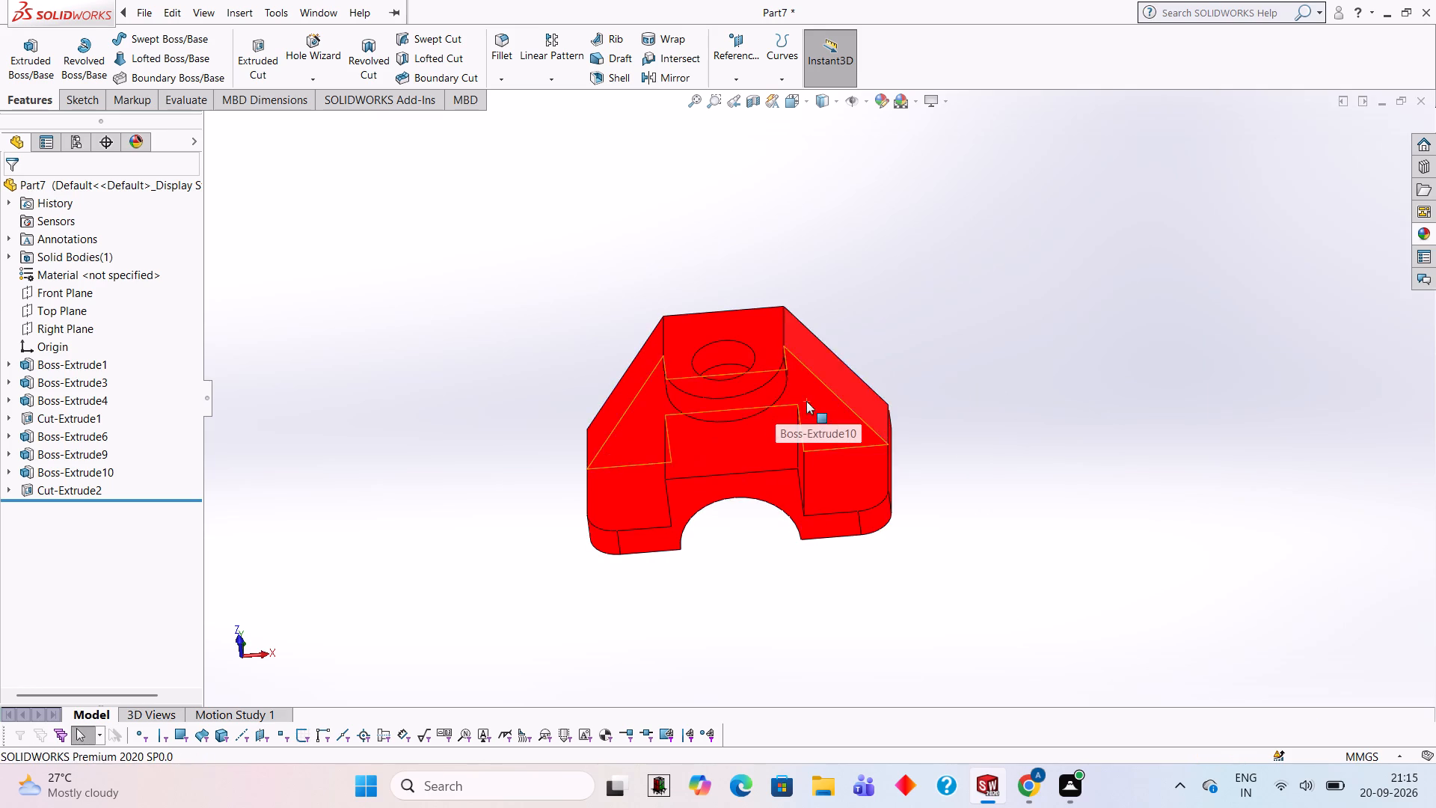
Apply the Blue LED appearance to only the round-ended flat face around the hole.
{"action": "left_click", "coordinate": [1423, 241]}
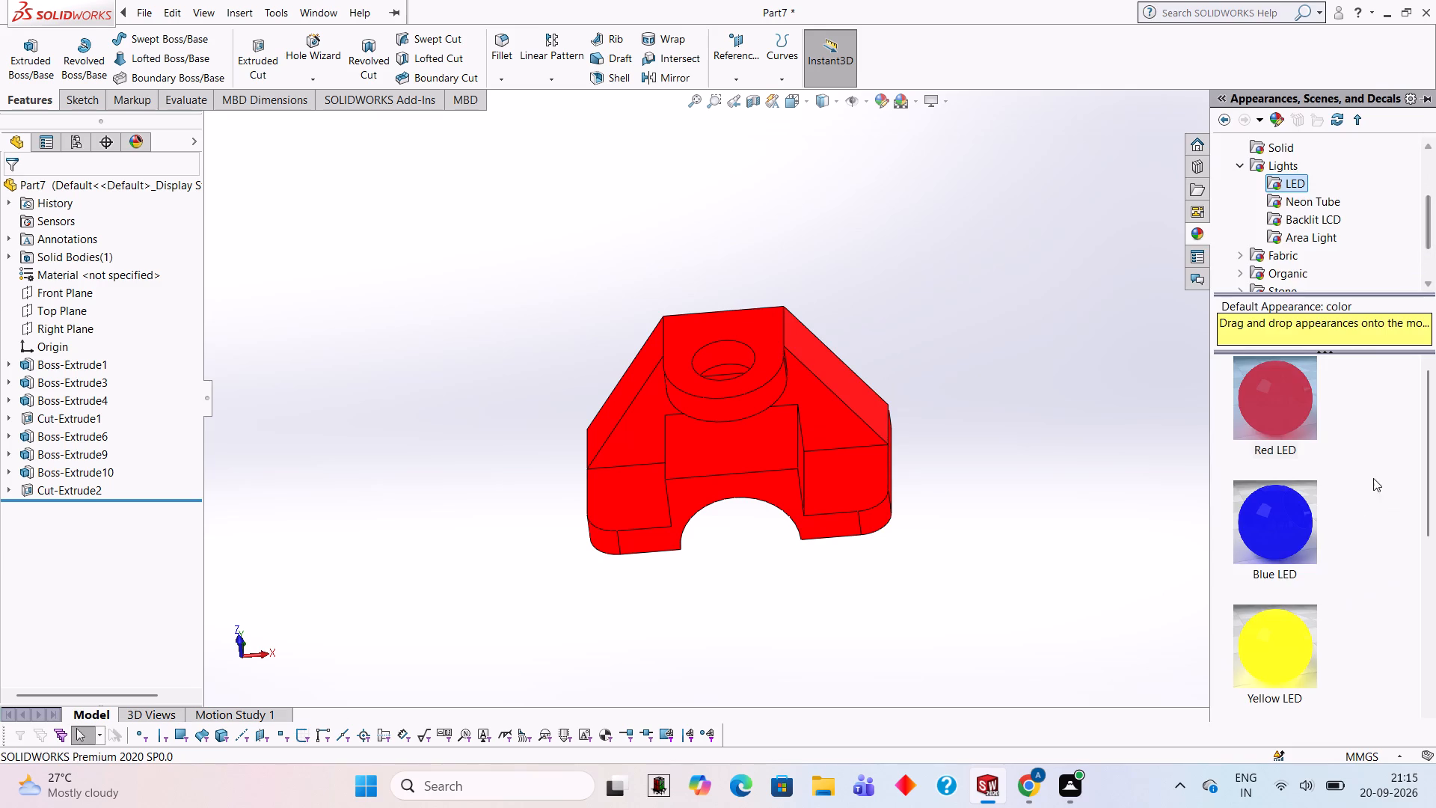
{"action": "left_click_drag", "start_coordinate": [1301, 536], "coordinate": [761, 358]}
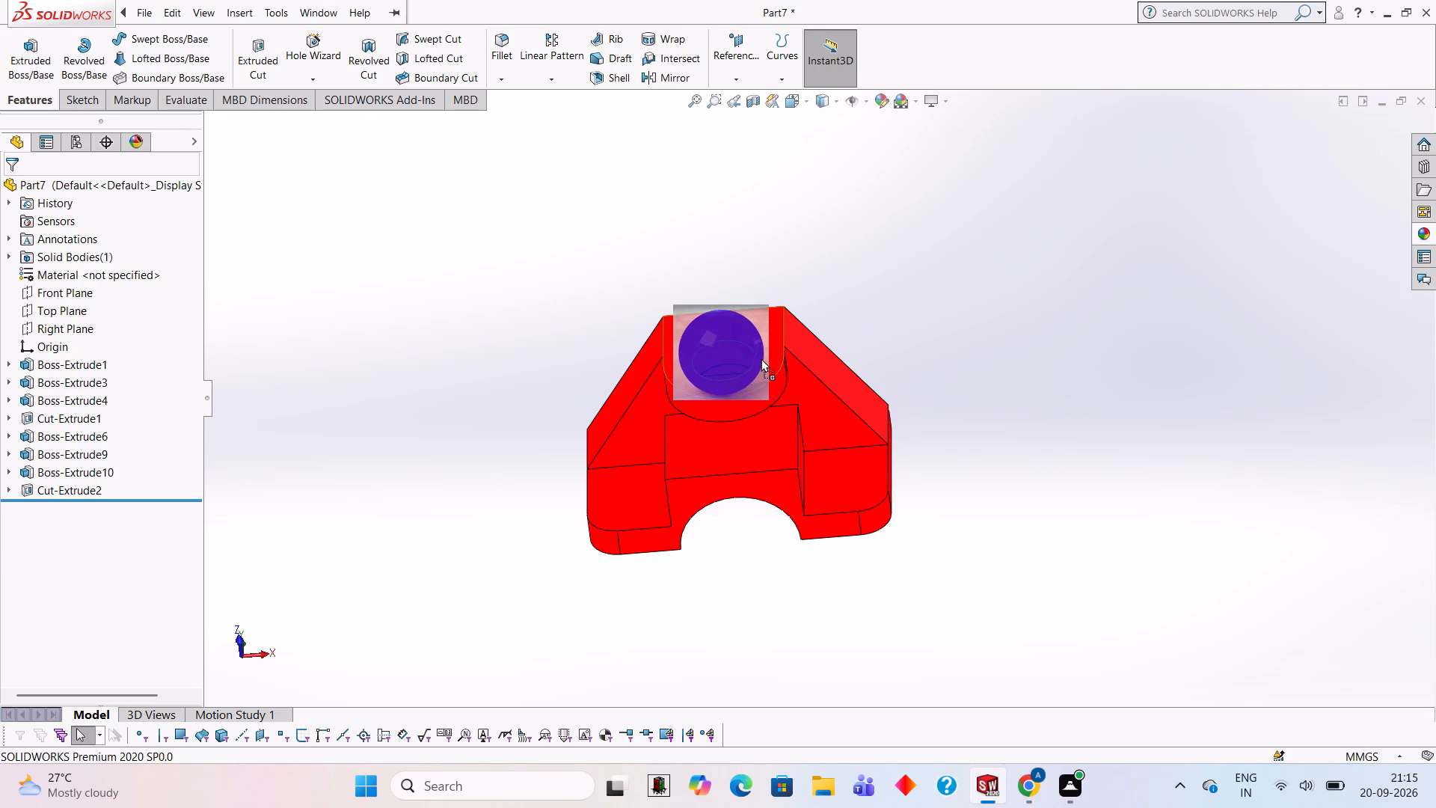
{"action": "left_click_drag", "start_coordinate": [761, 358], "coordinate": [771, 374]}
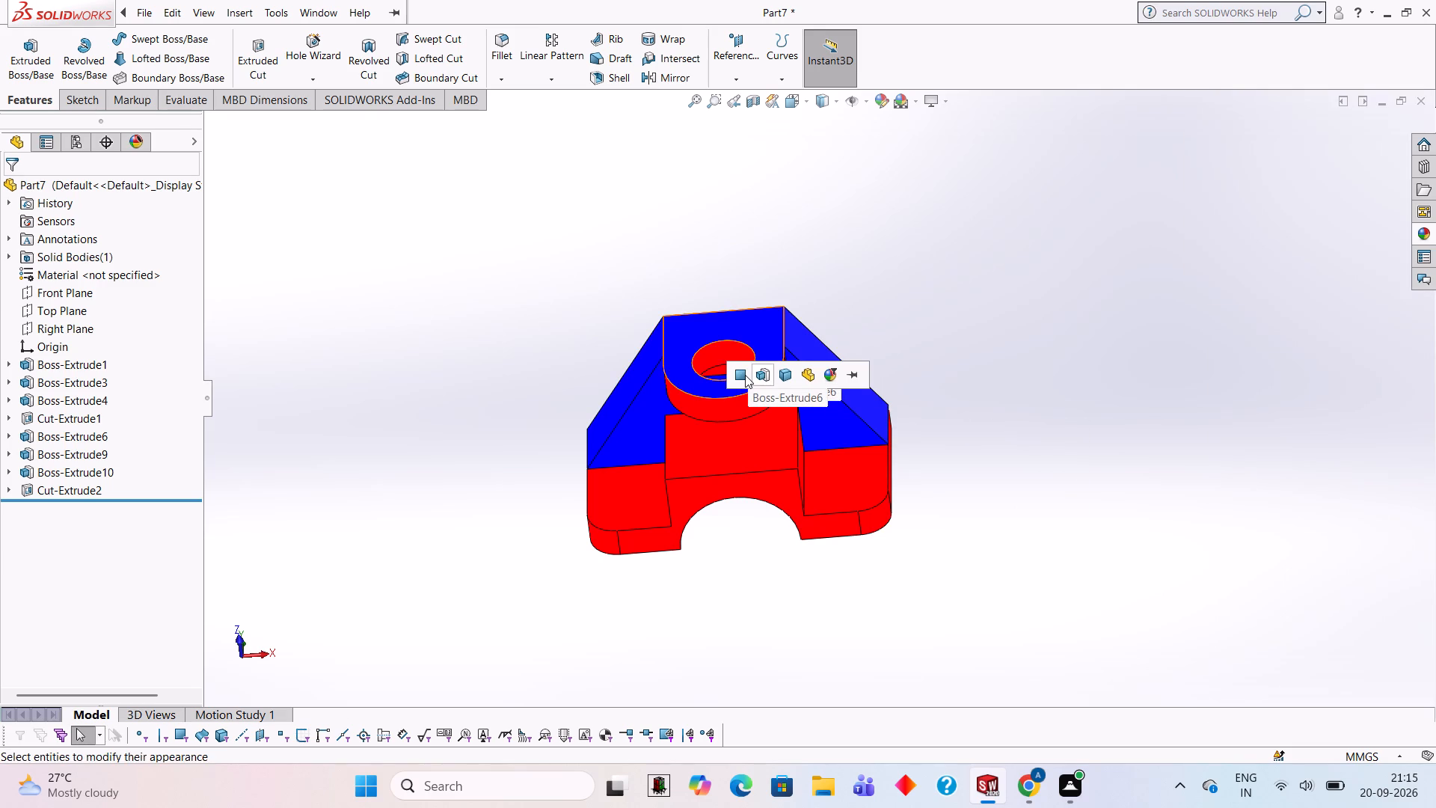
{"action": "left_click", "coordinate": [745, 375]}
Apply the Blue LED appearance to the curved side face of the semicircular boss.
{"action": "scroll", "coordinate": [809, 328], "scroll_direction": "down", "scroll_amount": 2}
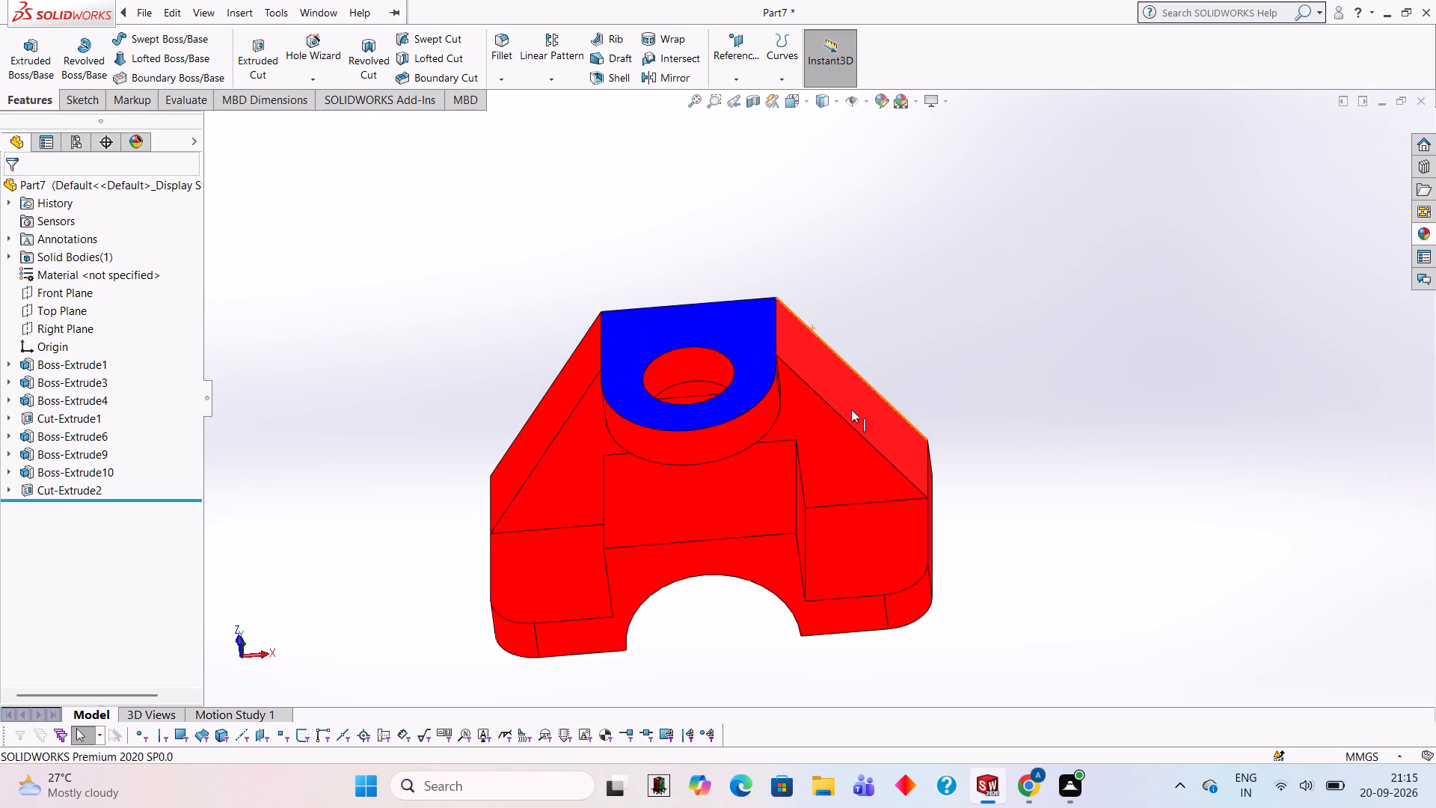
{"action": "left_click", "coordinate": [1419, 233]}
{"action": "left_click_drag", "start_coordinate": [1280, 527], "coordinate": [736, 431]}
{"action": "left_click", "coordinate": [725, 426]}
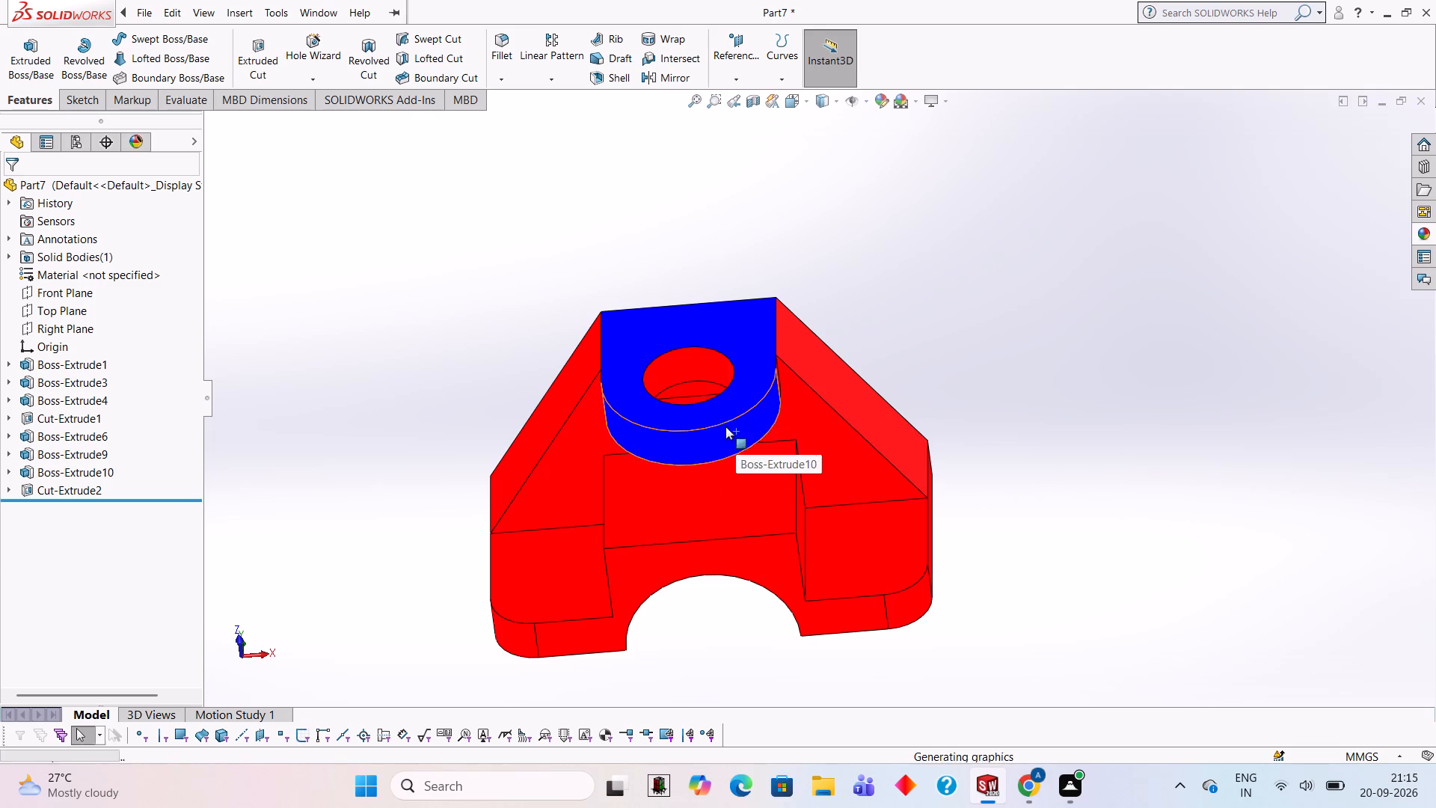
Examine the red and blue coloured part from the front and the side.
{"action": "scroll", "coordinate": [941, 463], "scroll_direction": "down", "scroll_amount": 3}
{"action": "scroll", "coordinate": [880, 495], "scroll_direction": "up", "scroll_amount": 5}
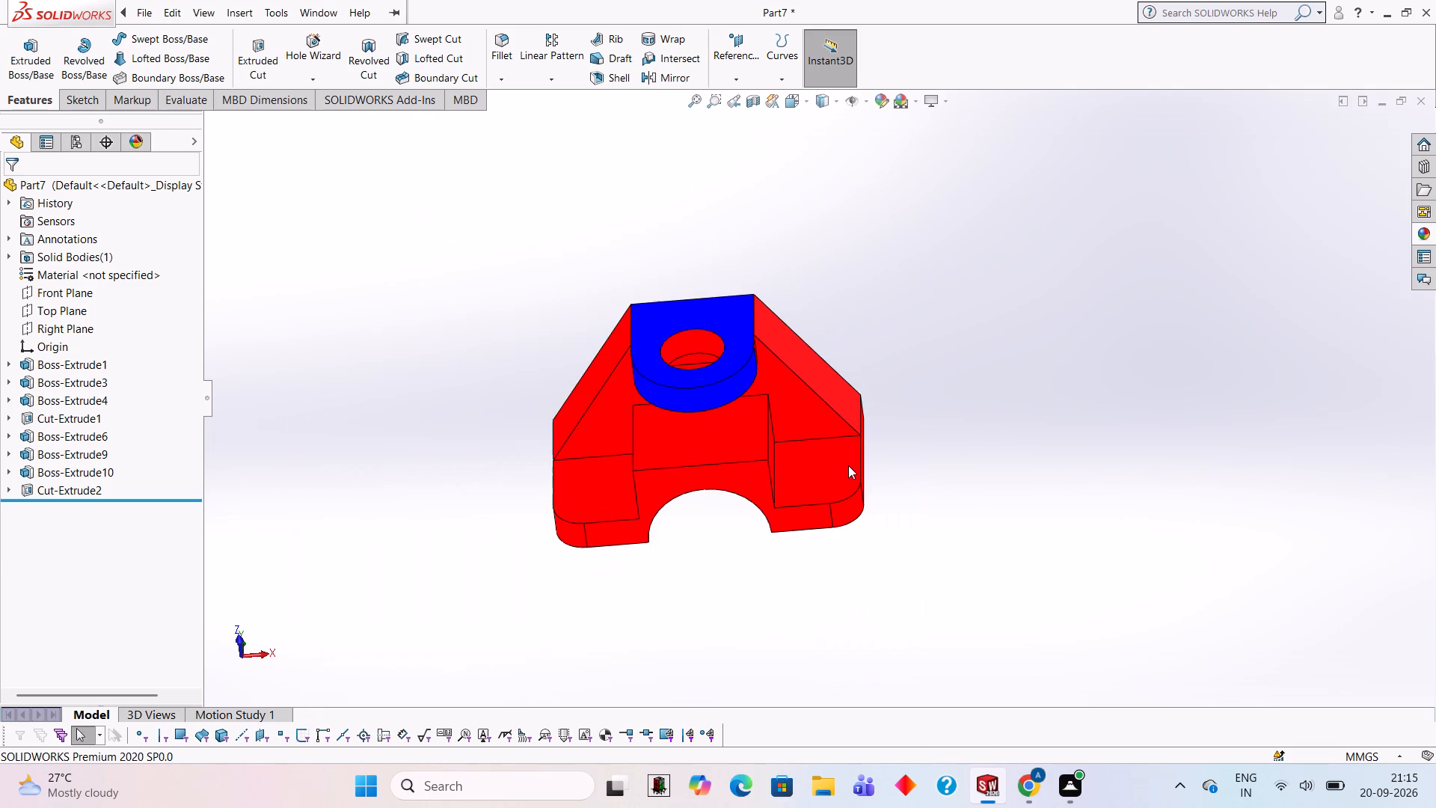
{"action": "scroll", "coordinate": [871, 438], "scroll_direction": "down", "scroll_amount": 2}
{"action": "scroll", "coordinate": [900, 438], "scroll_direction": "up", "scroll_amount": 2}
{"action": "middle_click_drag", "start_coordinate": [909, 328], "coordinate": [951, 442]}
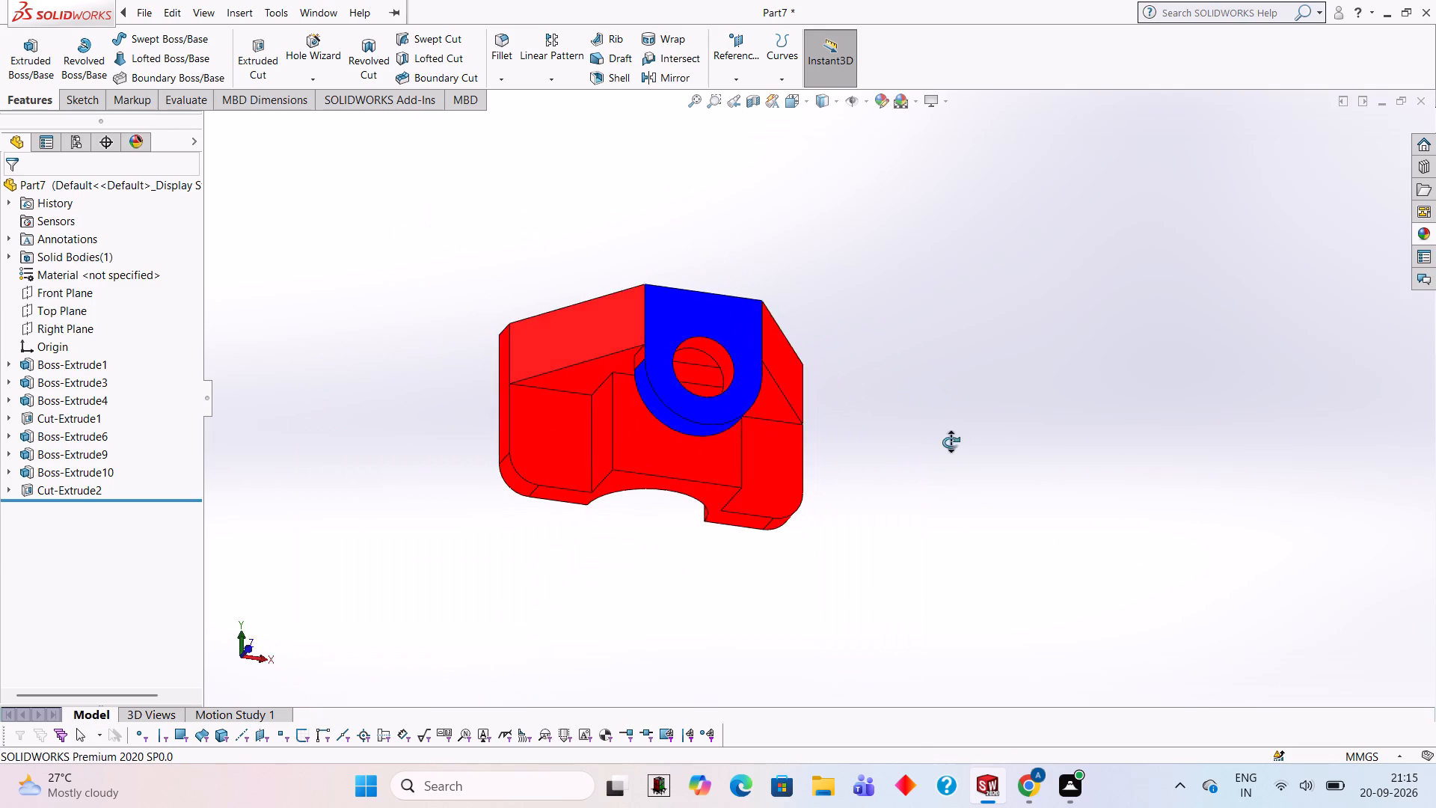
{"action": "middle_click_drag", "start_coordinate": [951, 442], "coordinate": [801, 470]}
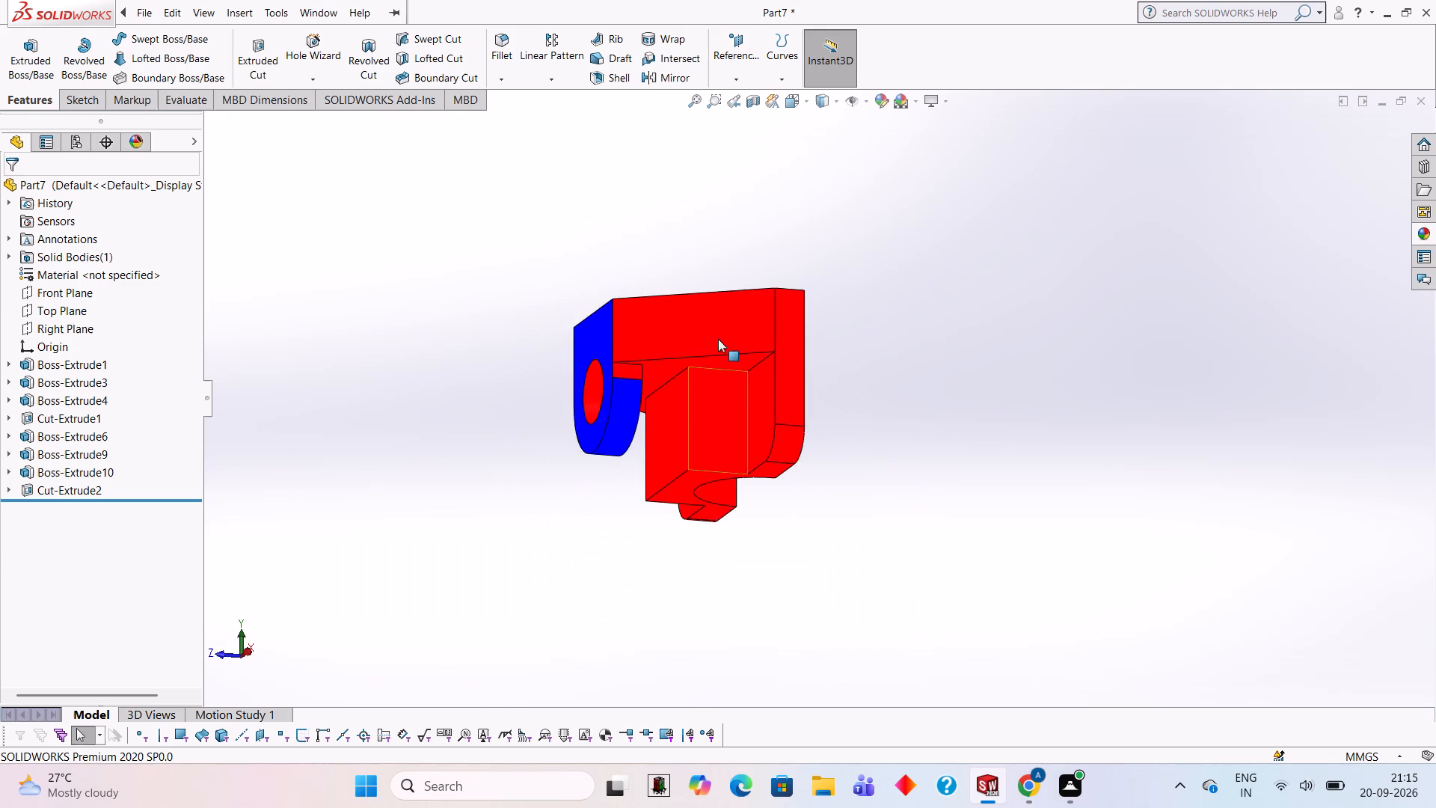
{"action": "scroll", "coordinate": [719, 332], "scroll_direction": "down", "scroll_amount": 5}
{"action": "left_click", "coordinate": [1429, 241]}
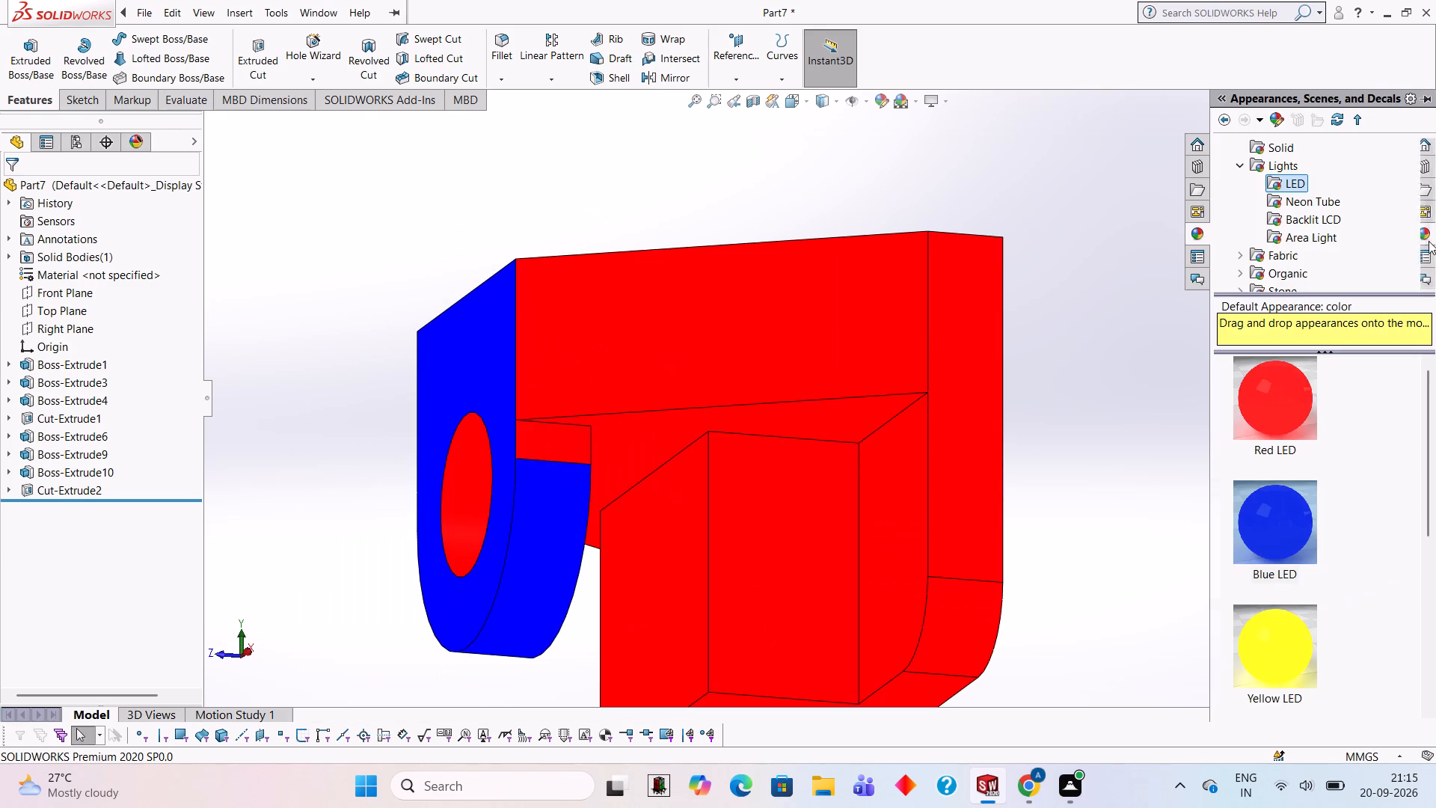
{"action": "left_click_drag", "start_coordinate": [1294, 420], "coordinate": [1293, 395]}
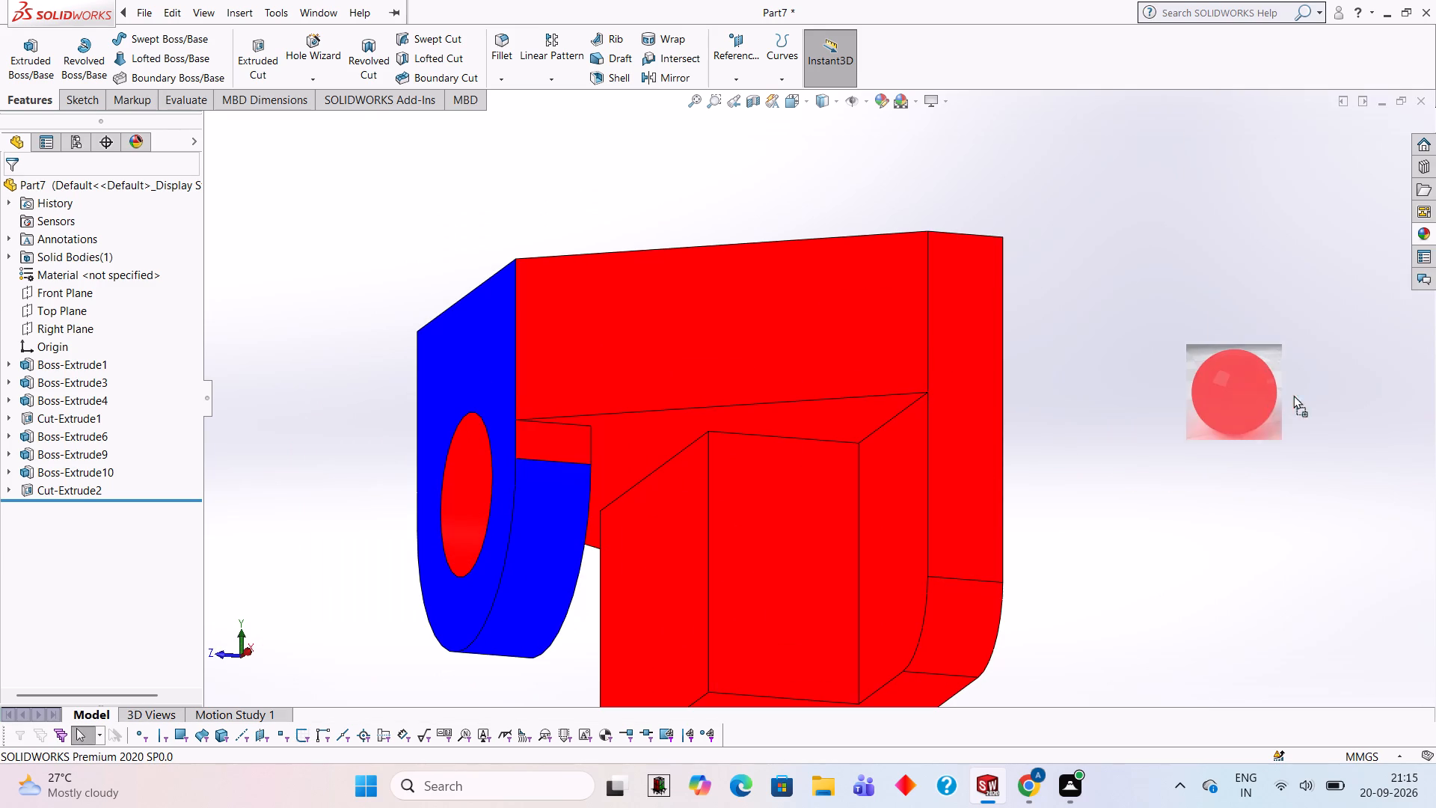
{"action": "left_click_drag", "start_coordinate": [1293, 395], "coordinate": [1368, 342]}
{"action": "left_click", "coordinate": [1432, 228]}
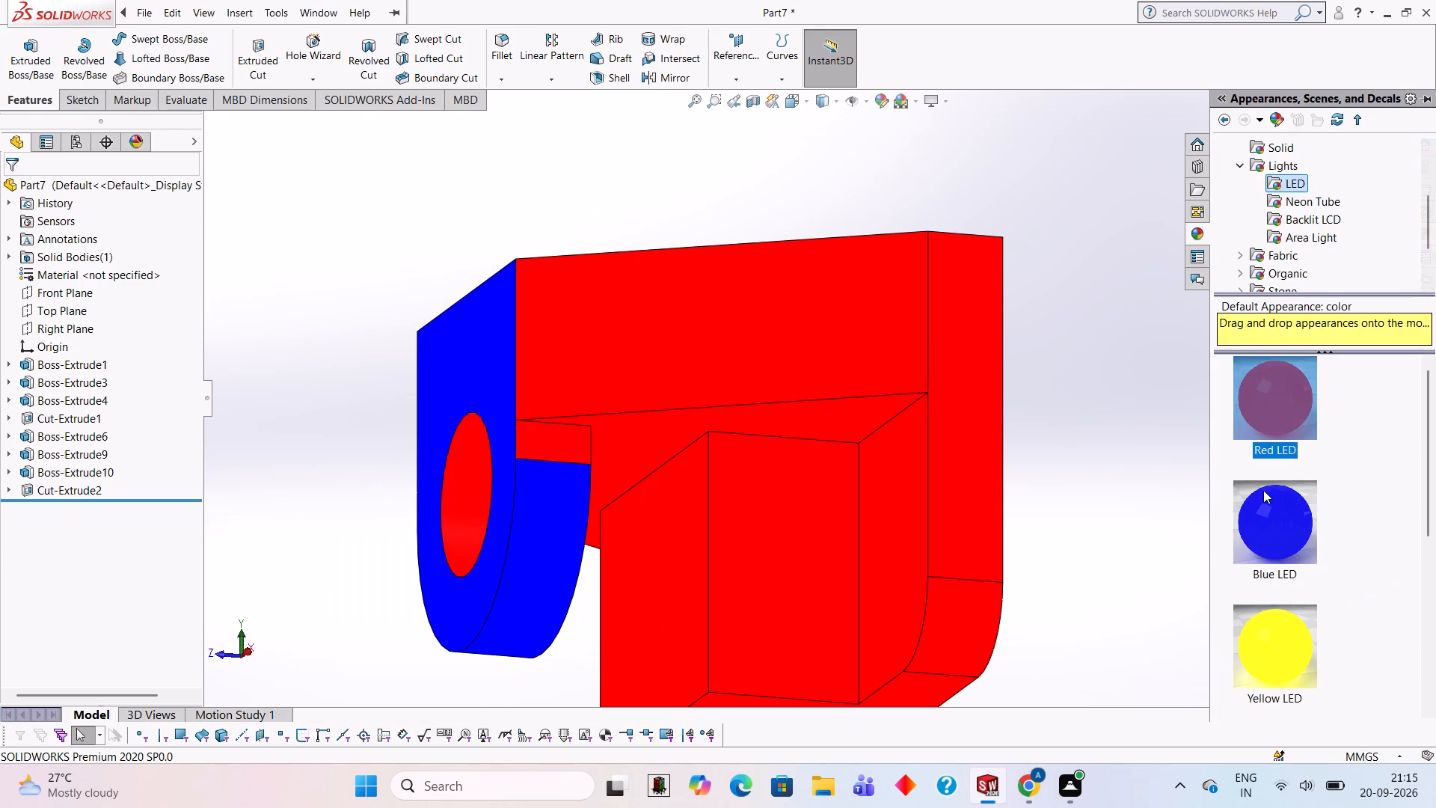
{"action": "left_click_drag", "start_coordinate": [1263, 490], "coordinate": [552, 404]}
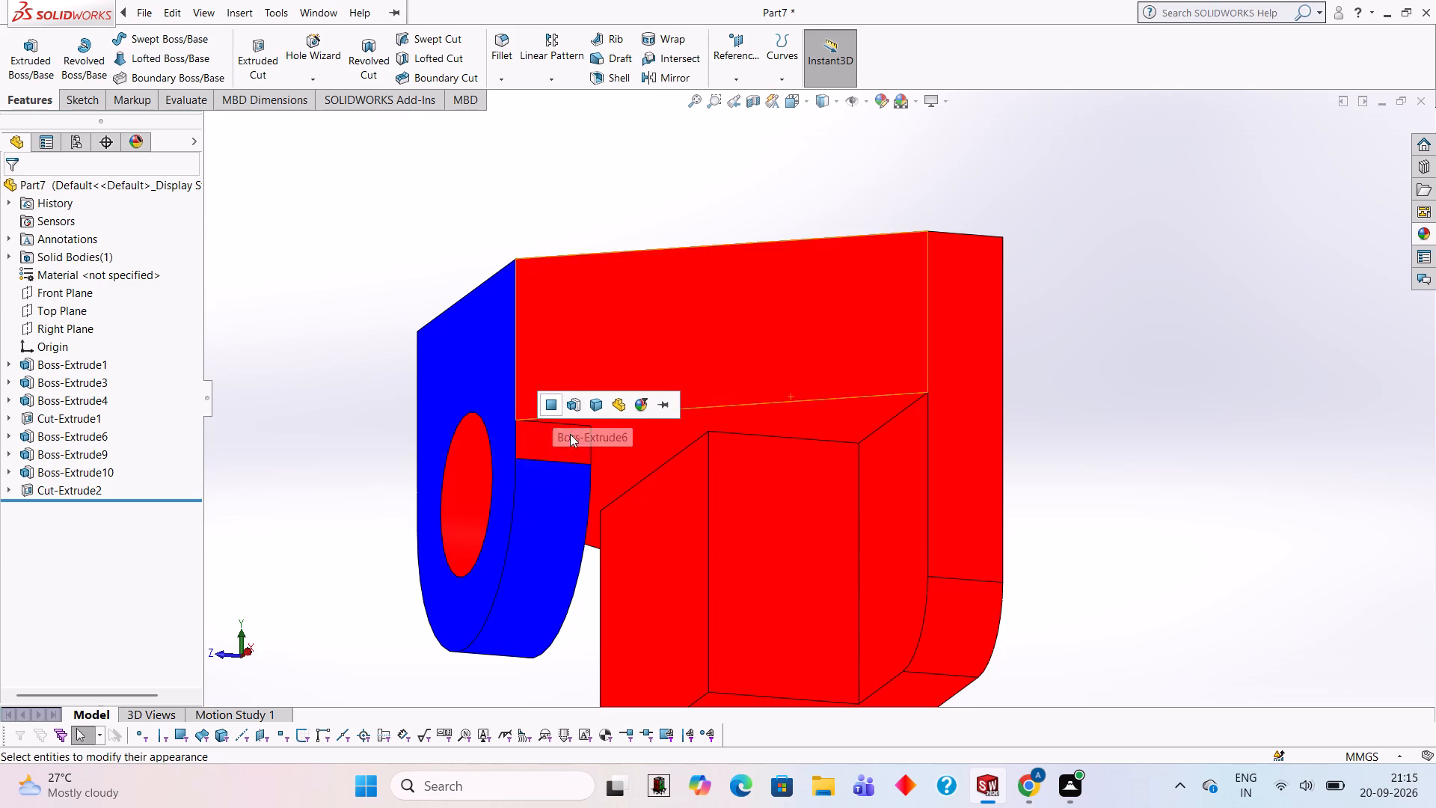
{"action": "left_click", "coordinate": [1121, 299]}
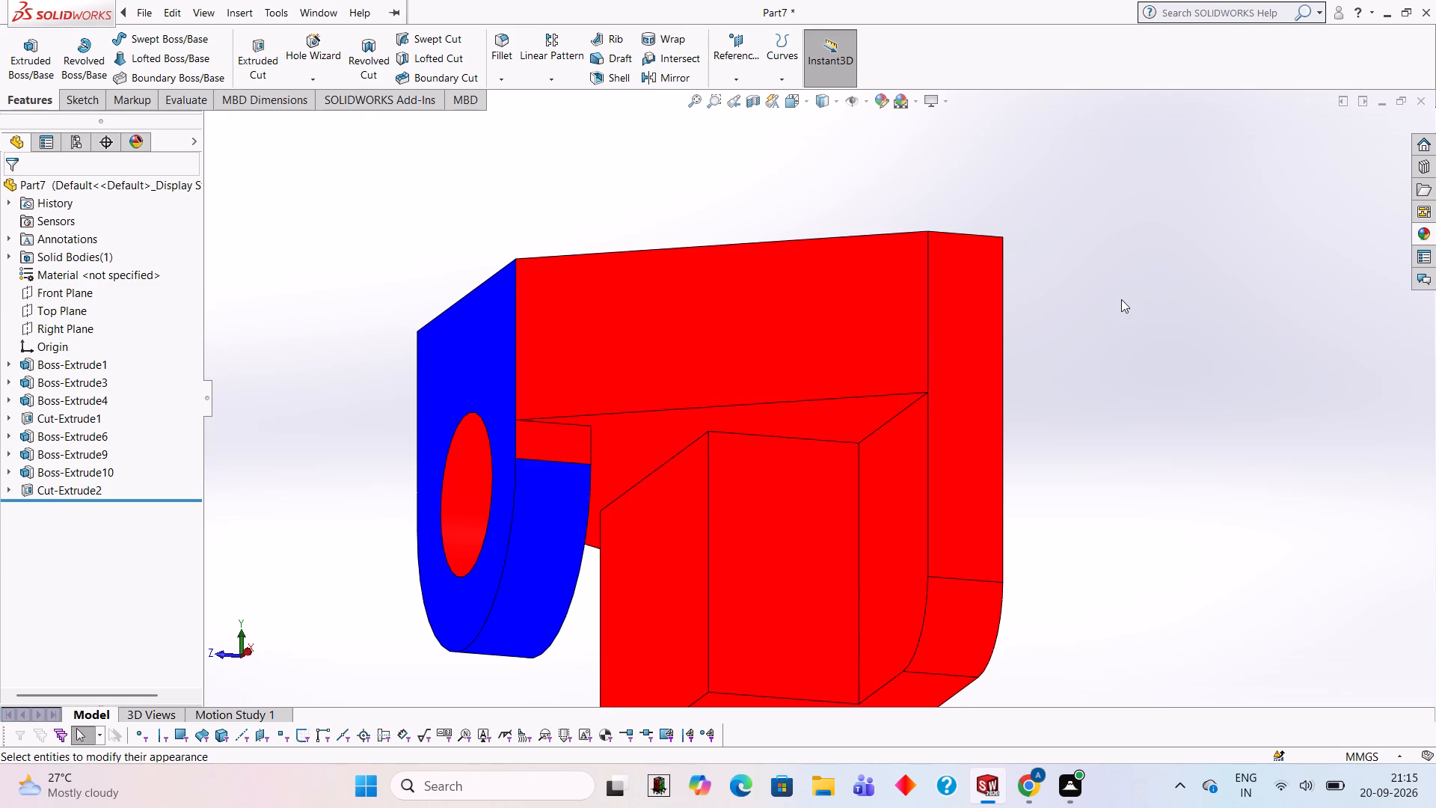
Apply the Blue LED appearance to the small flat side face above the boss's curved face on the +X side.
{"action": "scroll", "coordinate": [625, 352], "scroll_direction": "down", "scroll_amount": 5}
{"action": "scroll", "coordinate": [891, 399], "scroll_direction": "up", "scroll_amount": 2}
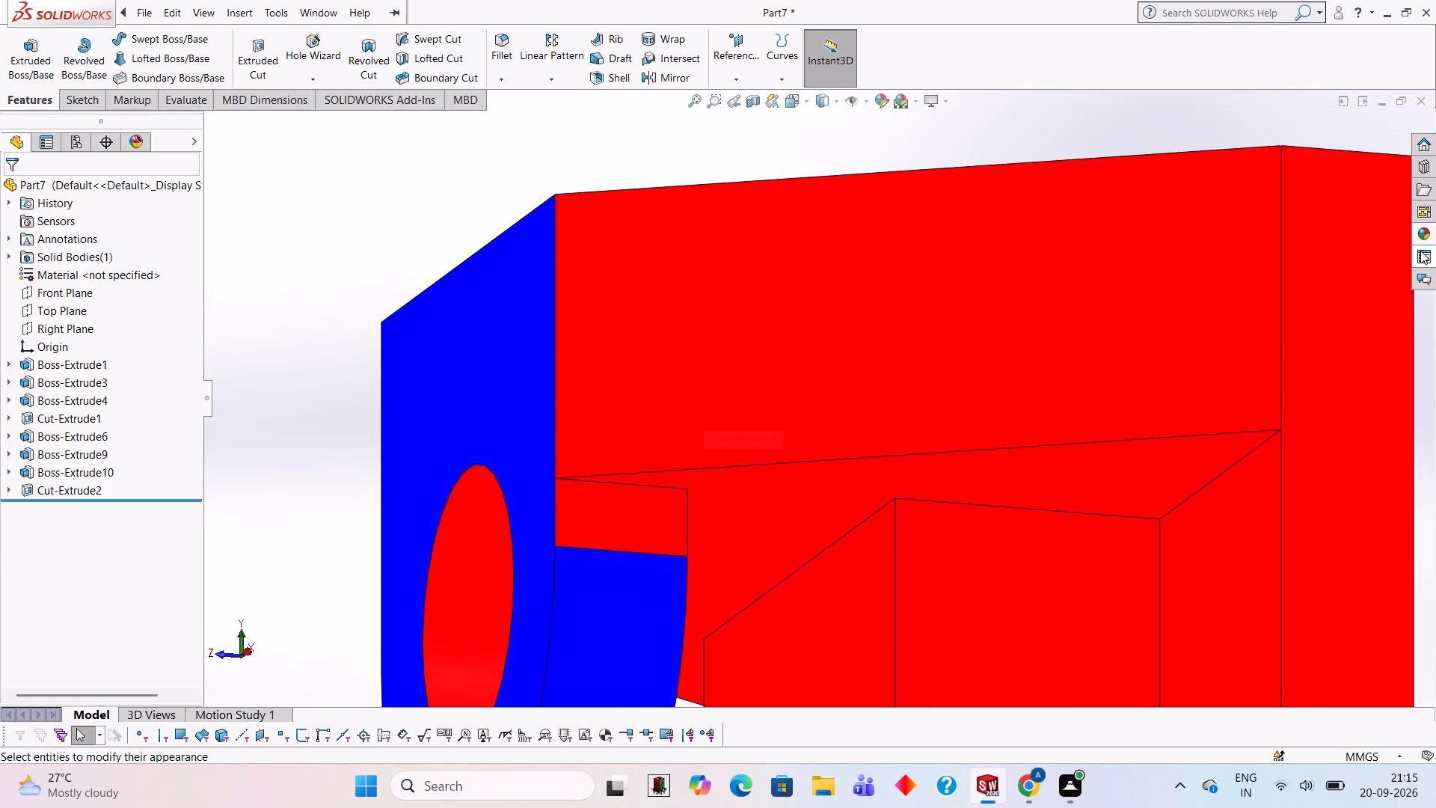
{"action": "left_click", "coordinate": [1419, 227]}
{"action": "left_click_drag", "start_coordinate": [1258, 506], "coordinate": [623, 518]}
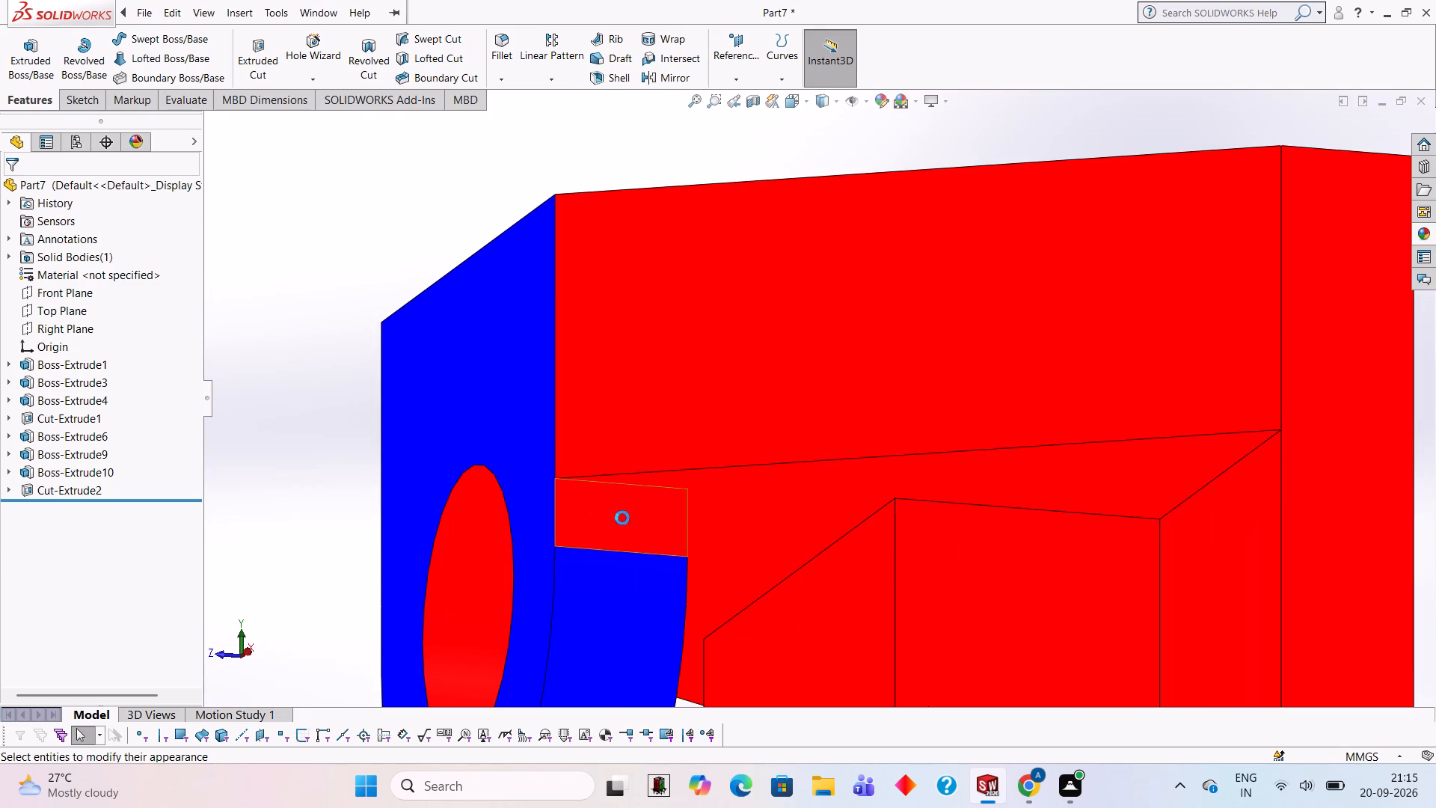
{"action": "left_click", "coordinate": [622, 518]}
{"action": "left_click", "coordinate": [907, 135]}
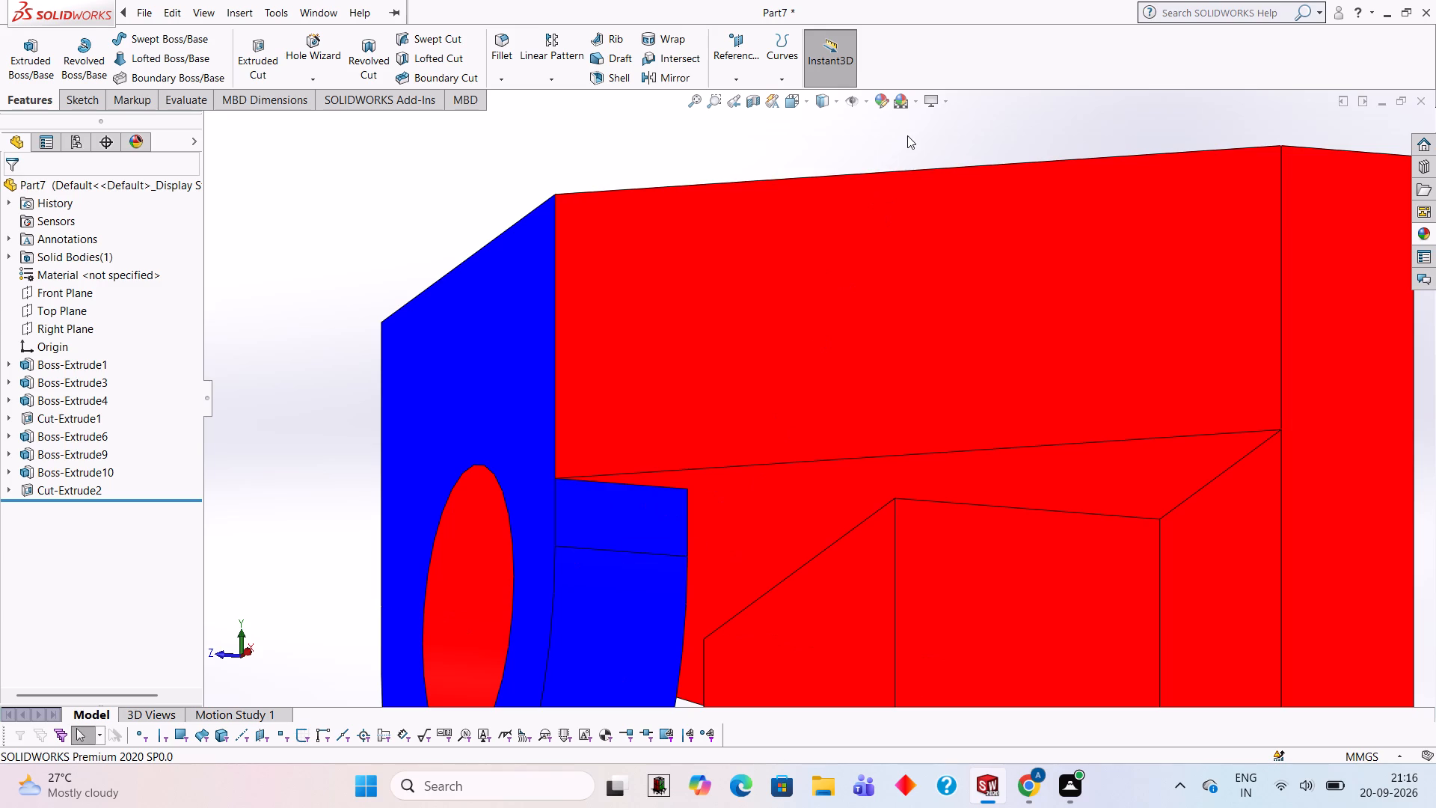
Apply the Blue LED appearance to the matching small flat side face of the boss on the -X side.
{"action": "scroll", "coordinate": [803, 296], "scroll_direction": "up", "scroll_amount": 1}
{"action": "middle_click_drag", "start_coordinate": [806, 299], "coordinate": [1064, 314]}
{"action": "left_click", "coordinate": [1426, 227]}
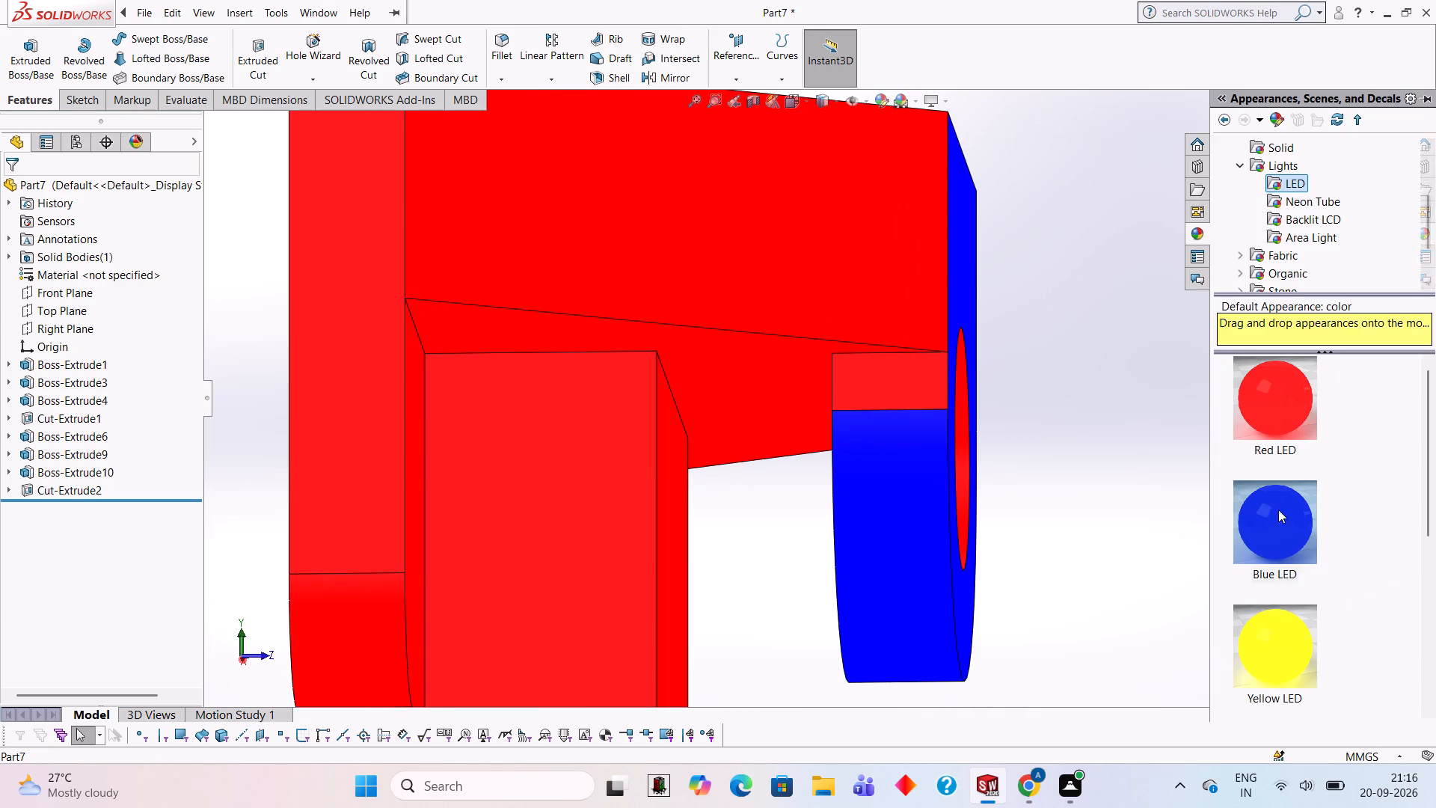
{"action": "left_click_drag", "start_coordinate": [1278, 523], "coordinate": [917, 393]}
{"action": "left_click", "coordinate": [917, 393]}
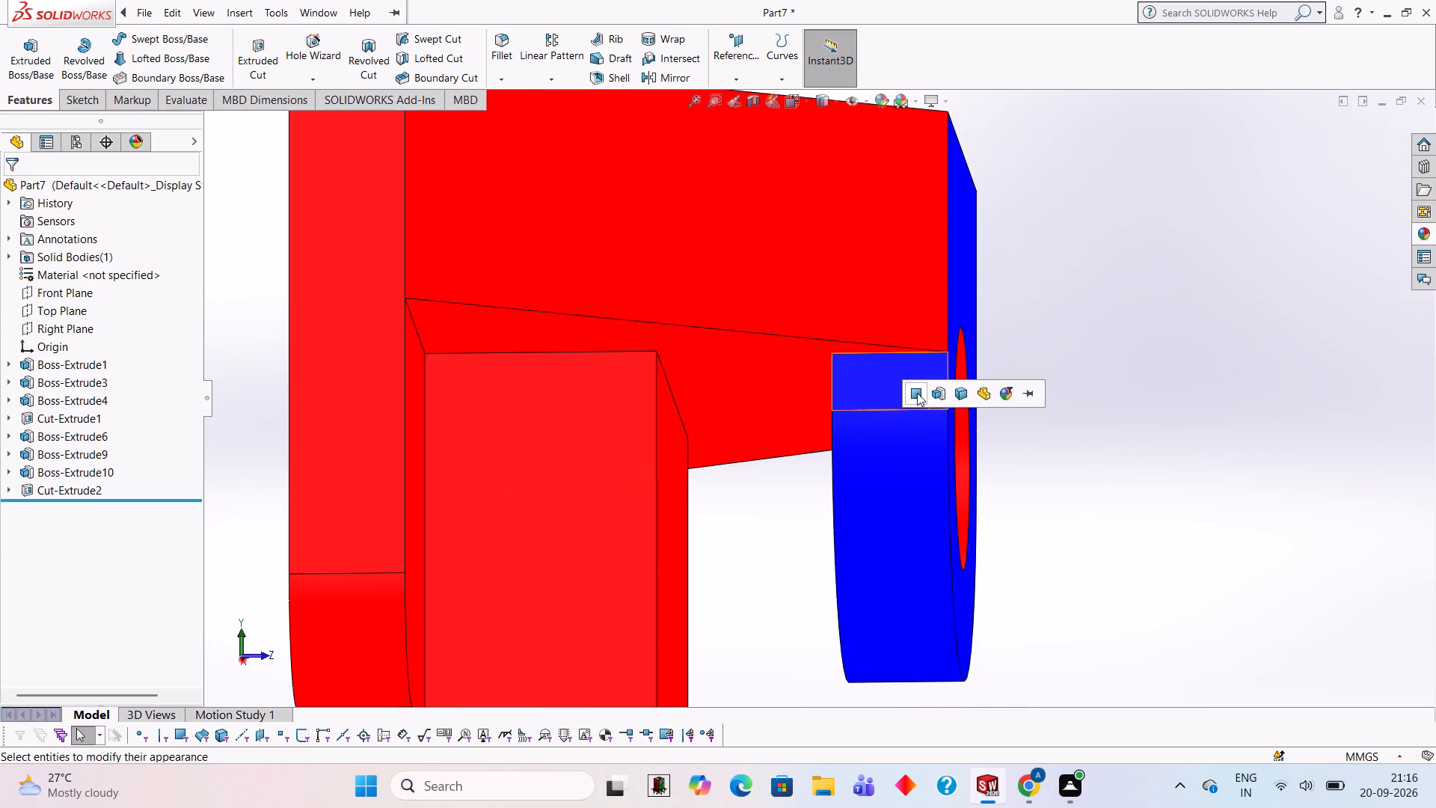
Apply the Yellow LED appearance to only the slanted side face of the trapezoidal body on the +X side.
{"action": "scroll", "coordinate": [1014, 340], "scroll_direction": "up", "scroll_amount": 1}
{"action": "middle_click_drag", "start_coordinate": [1014, 340], "coordinate": [956, 288]}
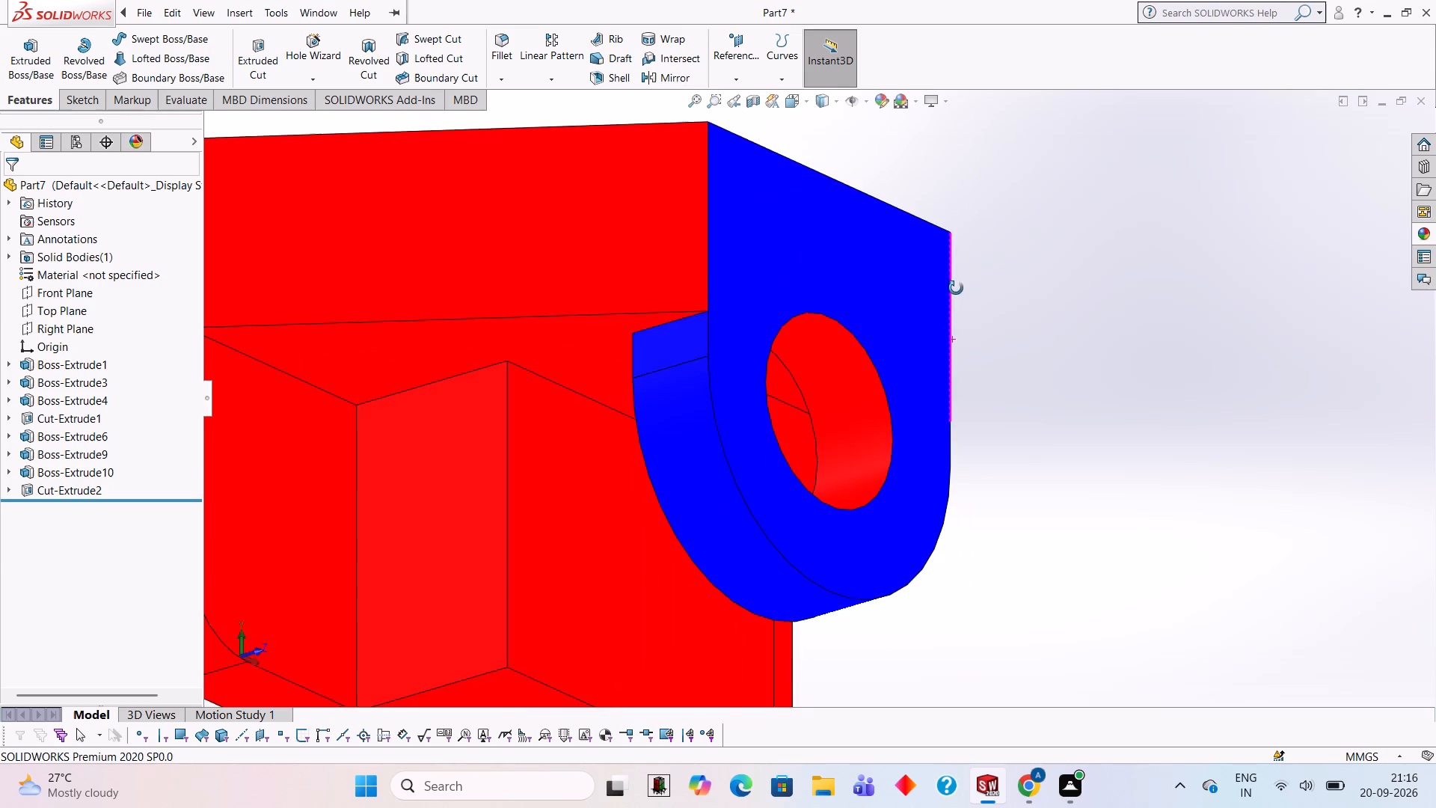
{"action": "middle_click_drag", "start_coordinate": [956, 288], "coordinate": [956, 287]}
{"action": "scroll", "coordinate": [966, 278], "scroll_direction": "up", "scroll_amount": 3}
{"action": "middle_click_drag", "start_coordinate": [1073, 280], "coordinate": [1043, 247]}
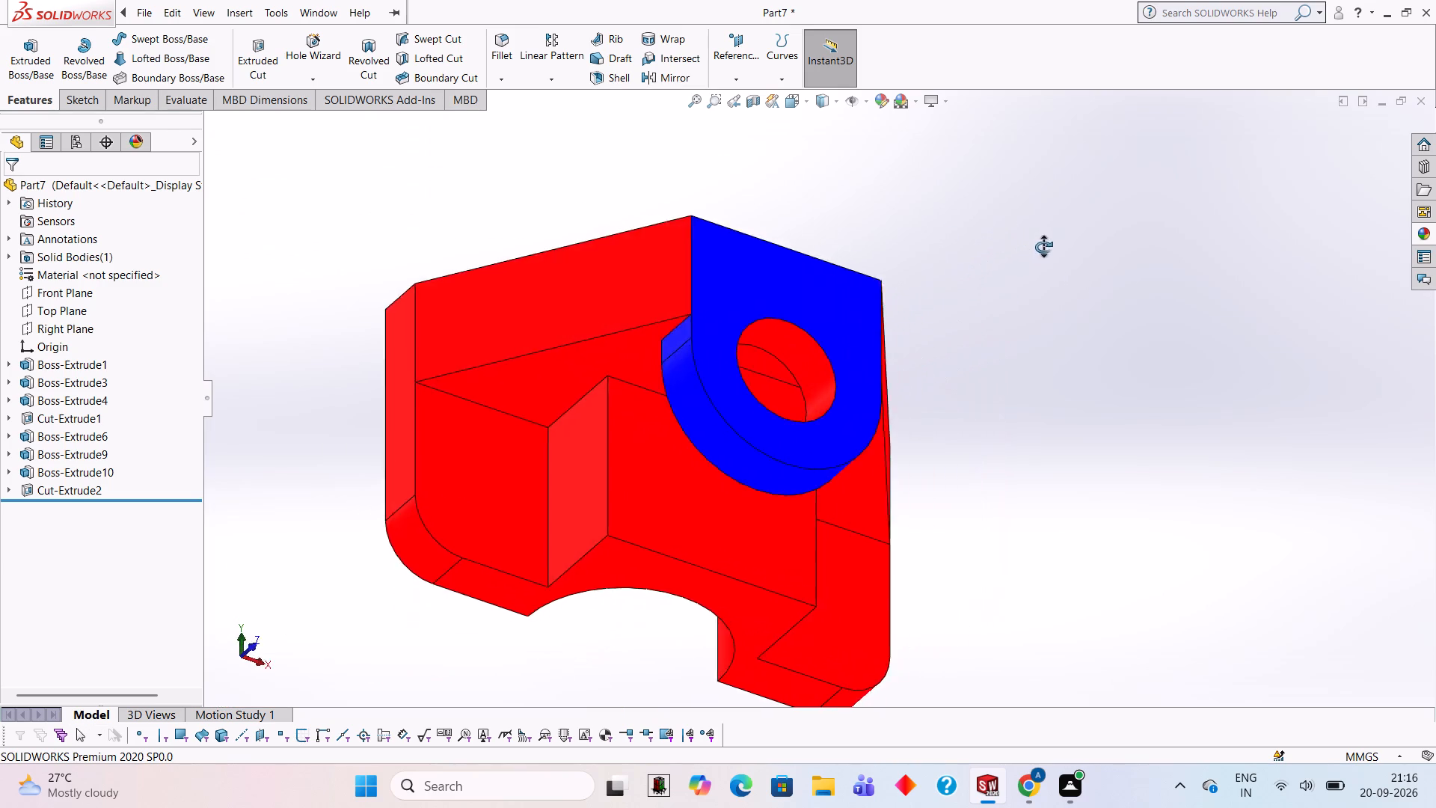
{"action": "middle_click_drag", "start_coordinate": [1043, 247], "coordinate": [951, 251]}
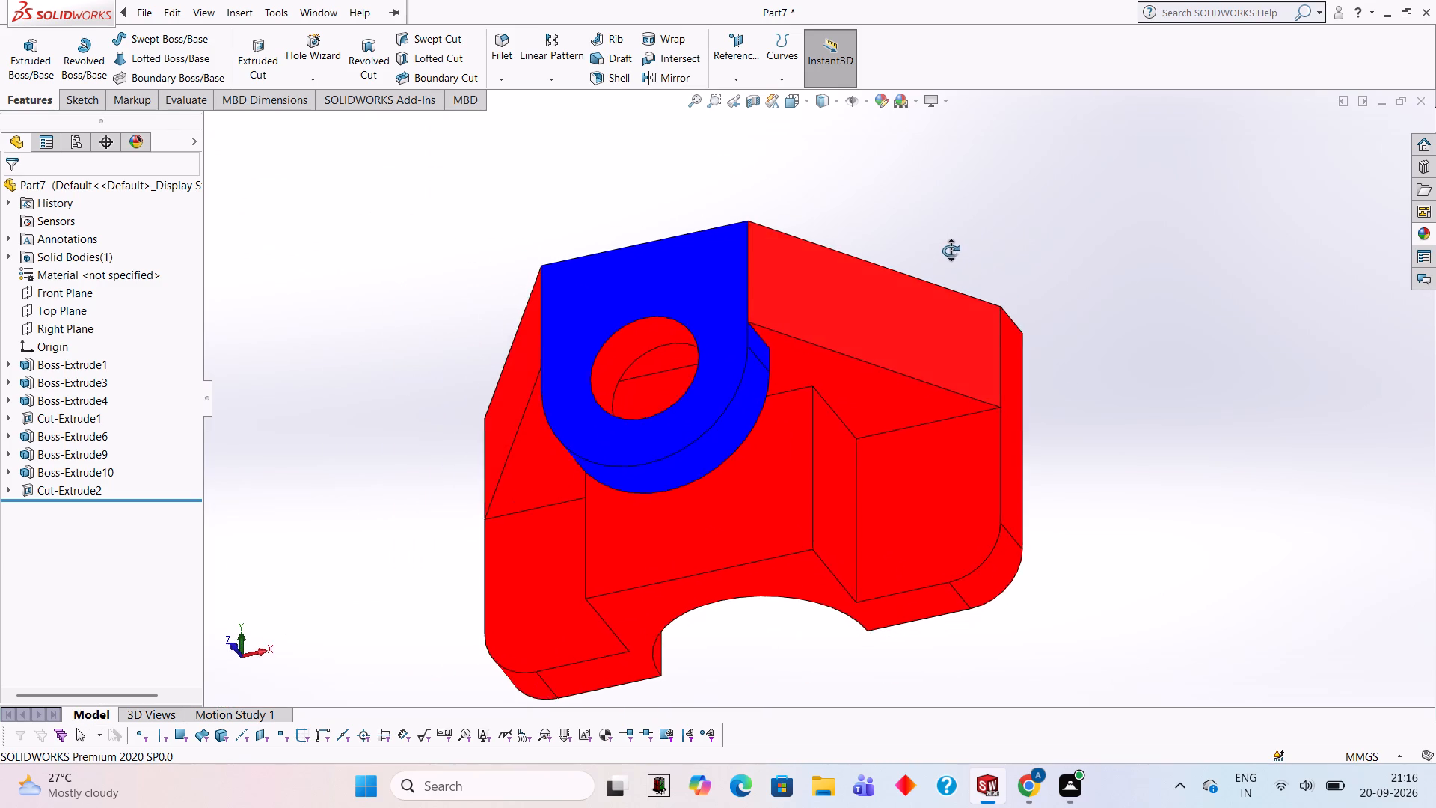
{"action": "middle_click_drag", "start_coordinate": [951, 251], "coordinate": [948, 255]}
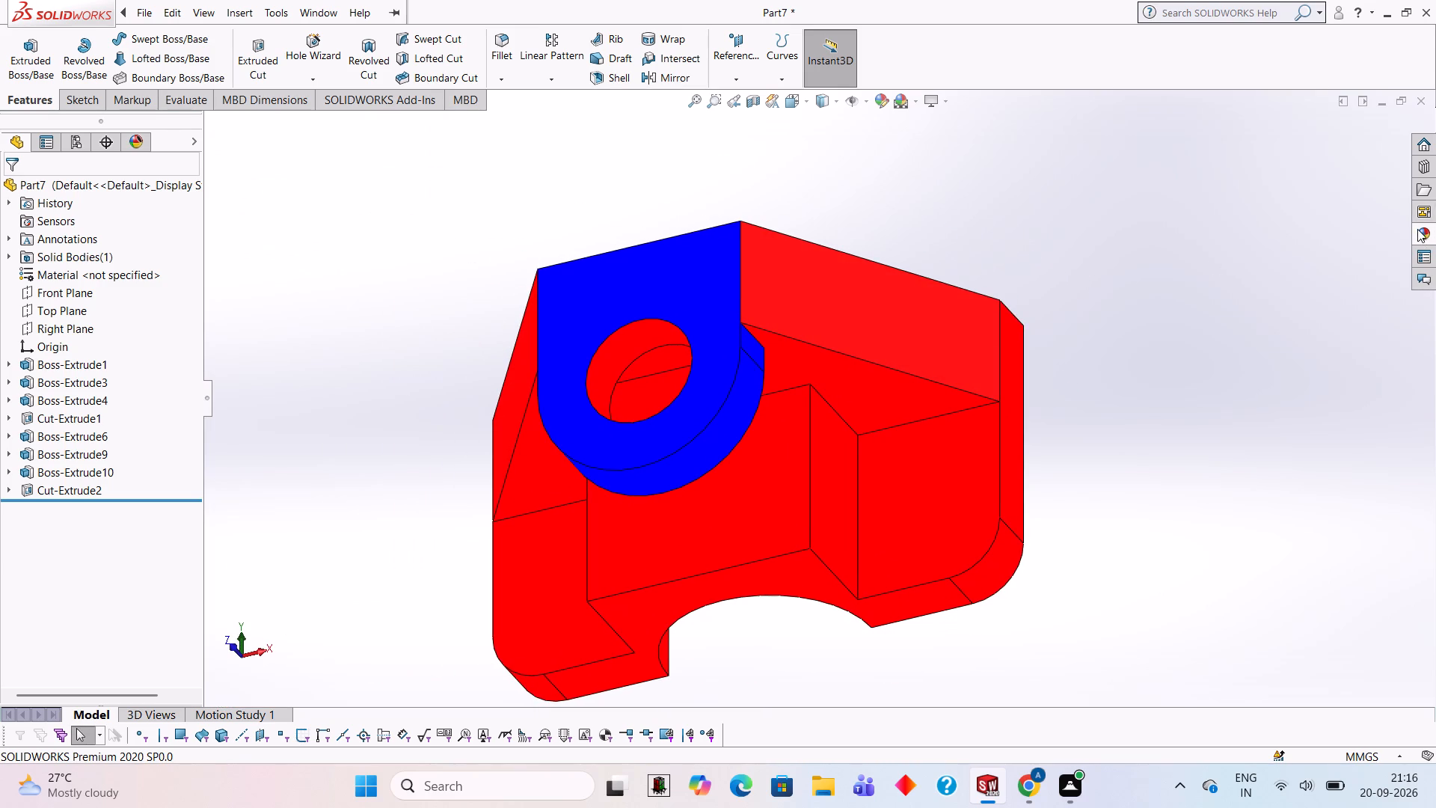
{"action": "left_click", "coordinate": [1417, 229]}
{"action": "left_click_drag", "start_coordinate": [1303, 654], "coordinate": [1024, 437]}
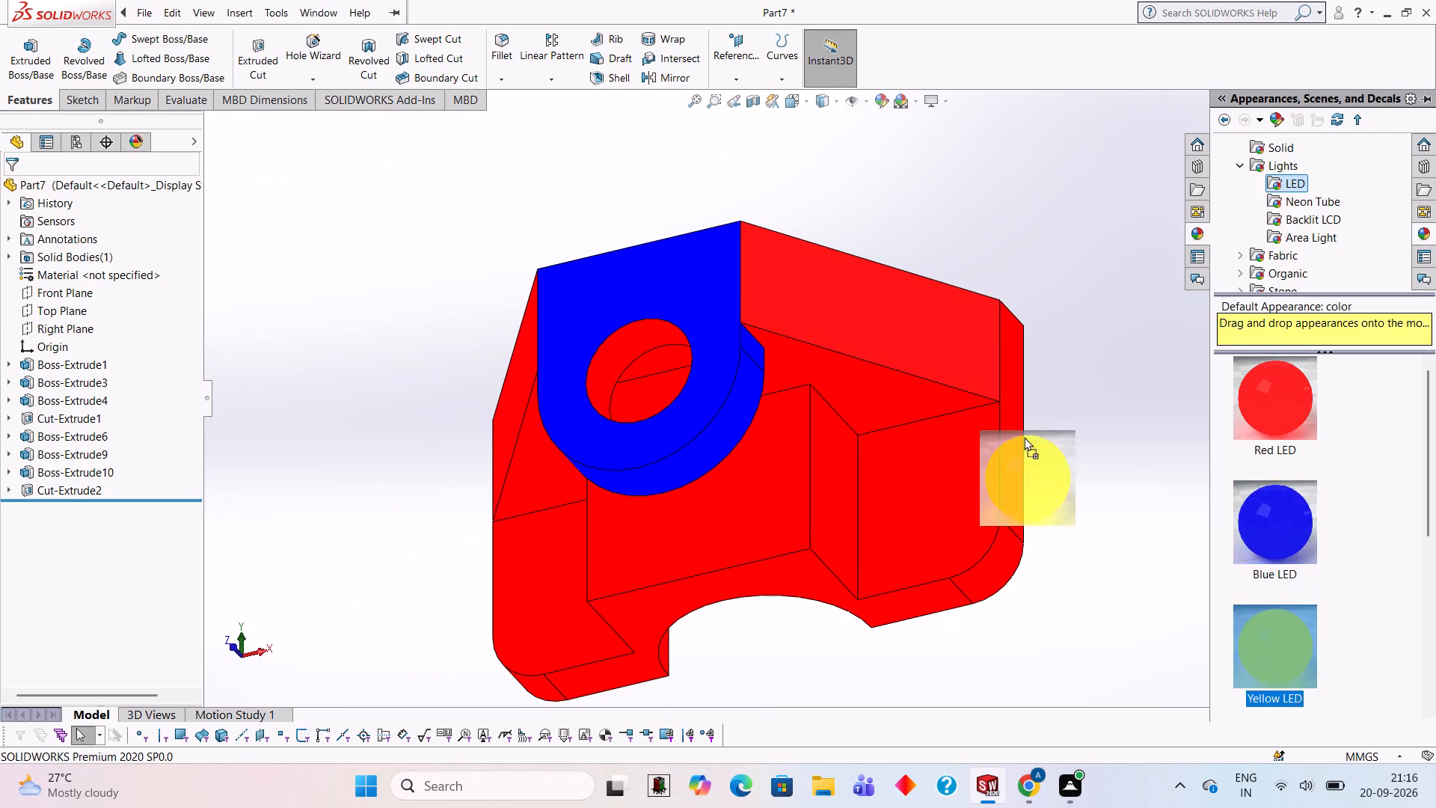
{"action": "left_click_drag", "start_coordinate": [1024, 437], "coordinate": [923, 313]}
{"action": "left_click", "coordinate": [920, 313]}
Apply the Yellow LED appearance to the opposite slanted side face of the trapezoidal body, on the -X side.
{"action": "middle_click_drag", "start_coordinate": [831, 224], "coordinate": [888, 239]}
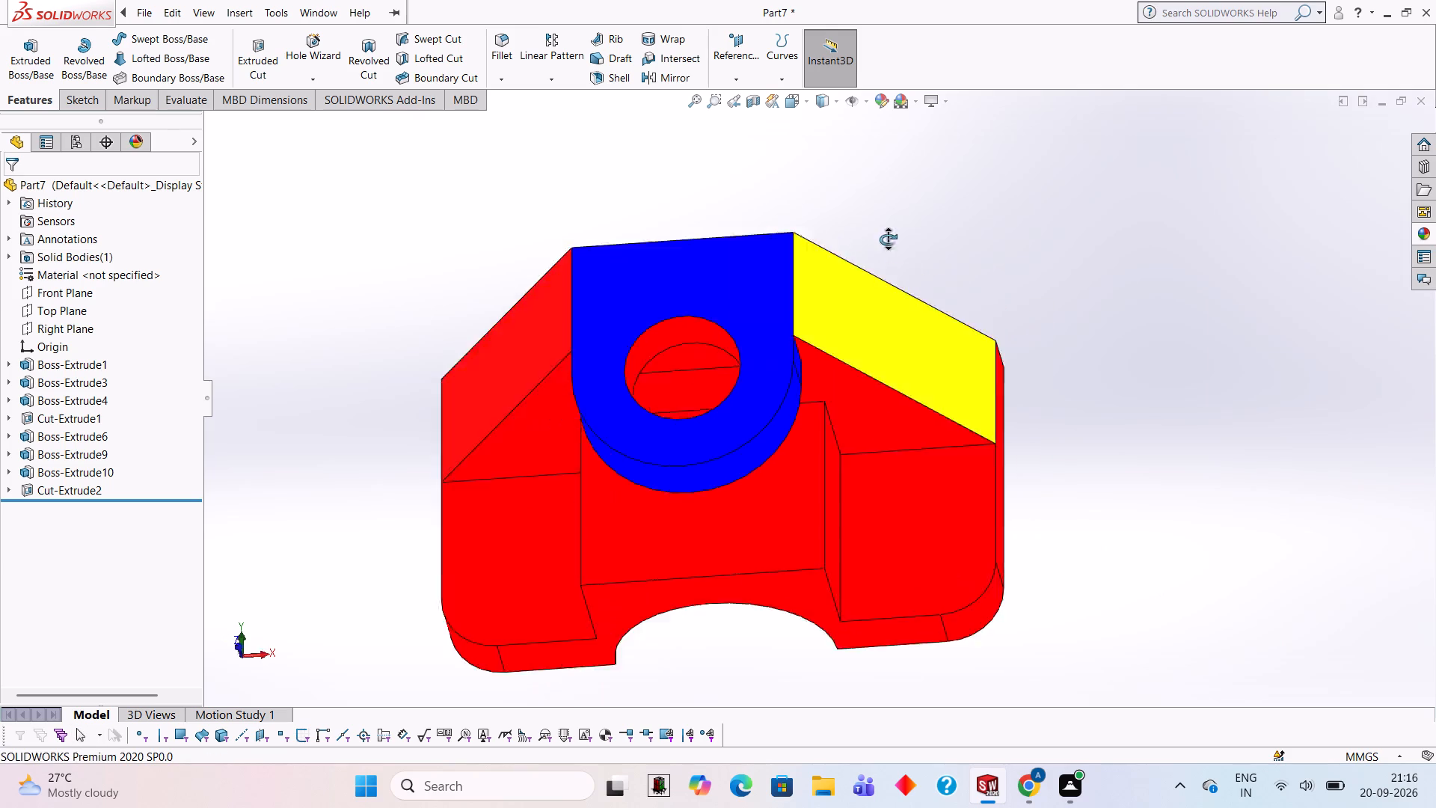
{"action": "middle_click_drag", "start_coordinate": [888, 239], "coordinate": [1019, 286]}
{"action": "left_click", "coordinate": [1428, 227]}
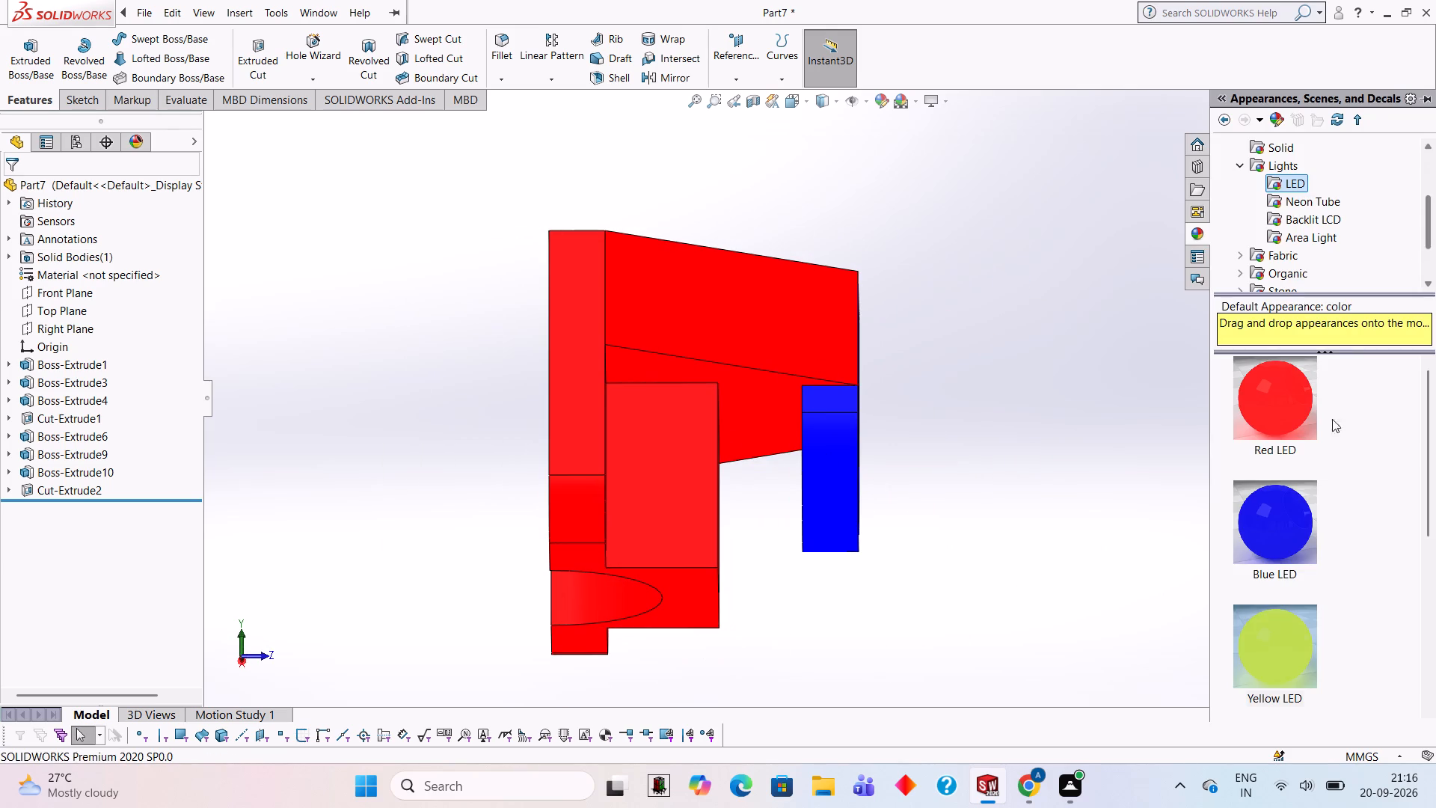
{"action": "left_click_drag", "start_coordinate": [1272, 641], "coordinate": [746, 284]}
{"action": "left_click", "coordinate": [746, 284]}
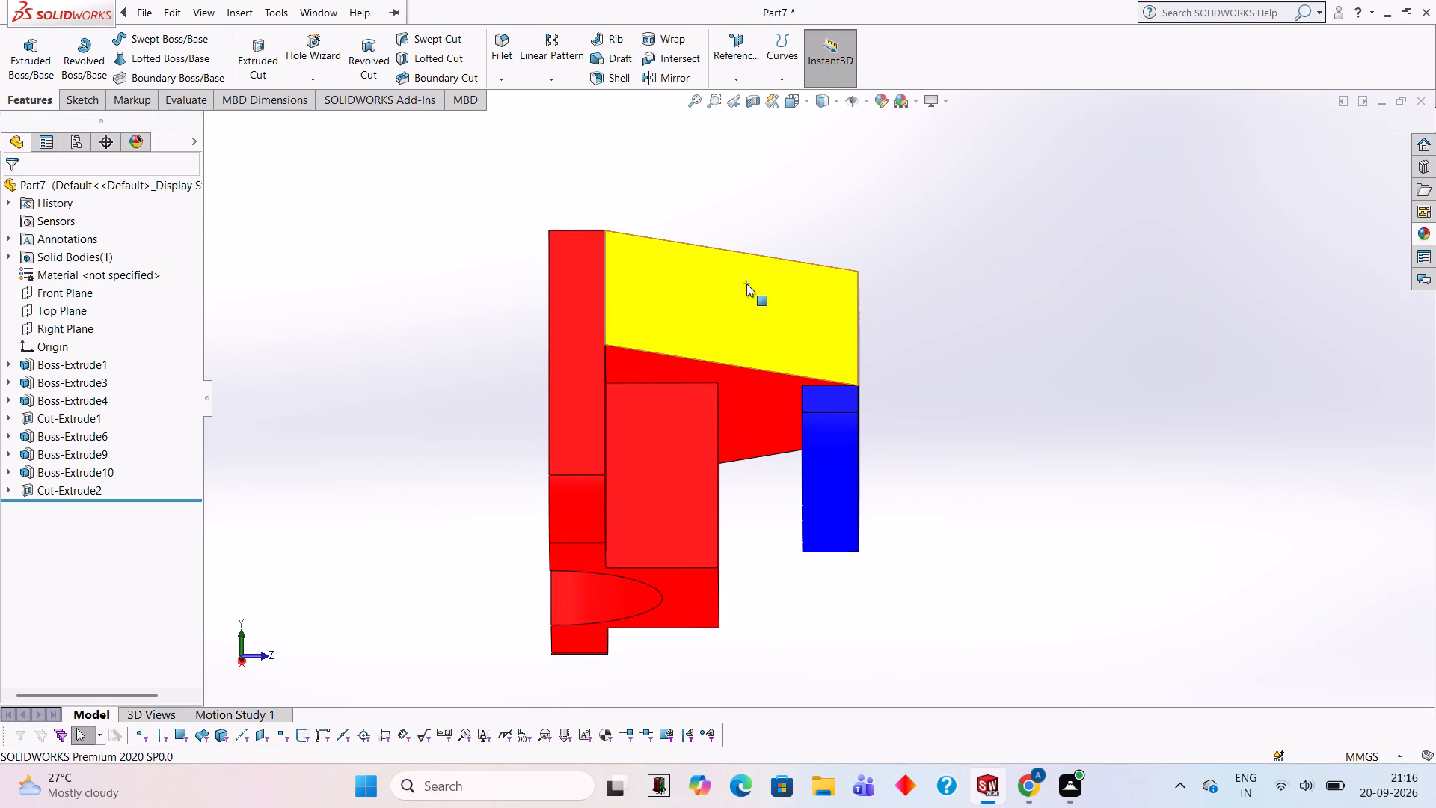
Apply the Green LED appearance to only the flat Boss-Extrude1 face around the semicircular cutout.
{"action": "middle_click_drag", "start_coordinate": [930, 284], "coordinate": [769, 207]}
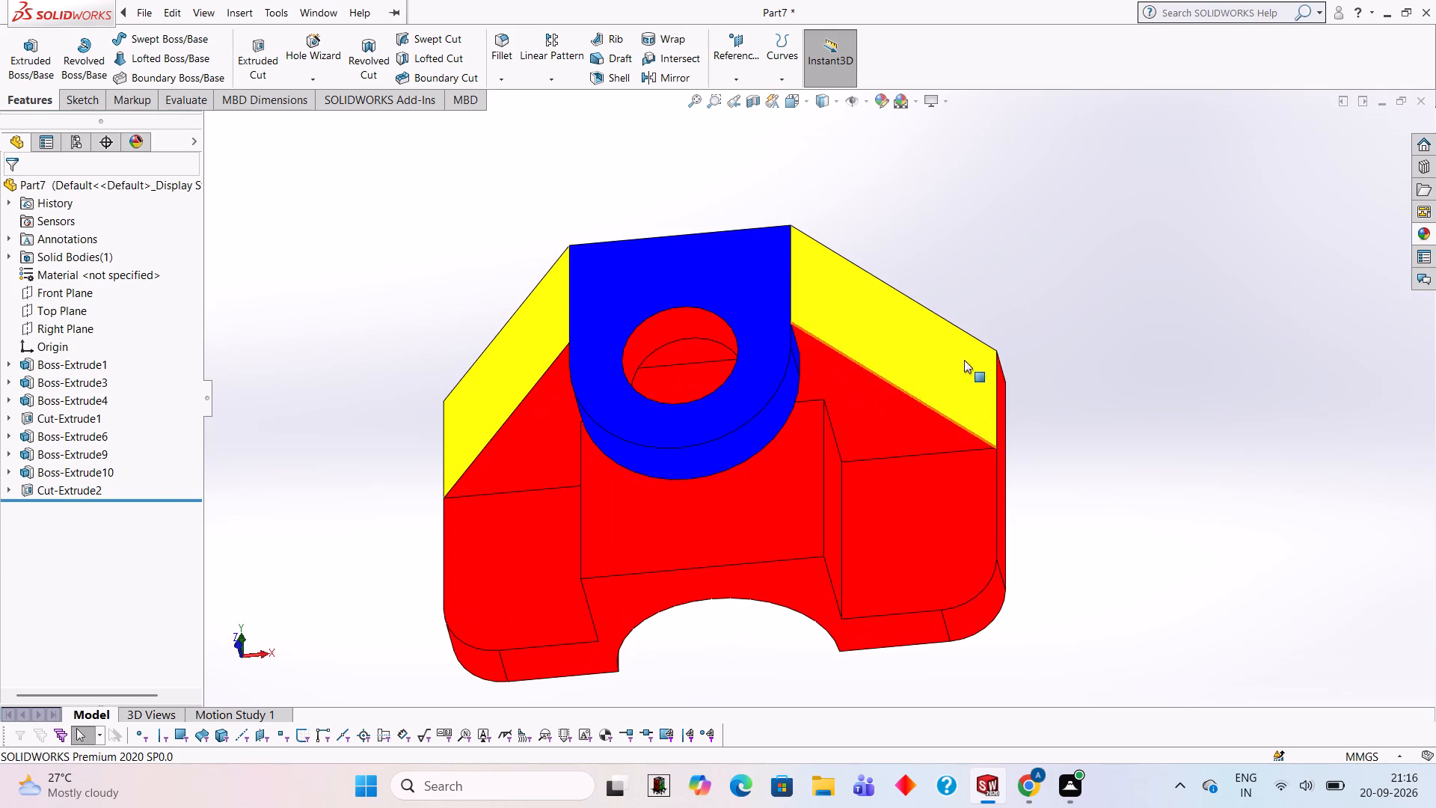
{"action": "middle_click_drag", "start_coordinate": [1070, 230], "coordinate": [1081, 126]}
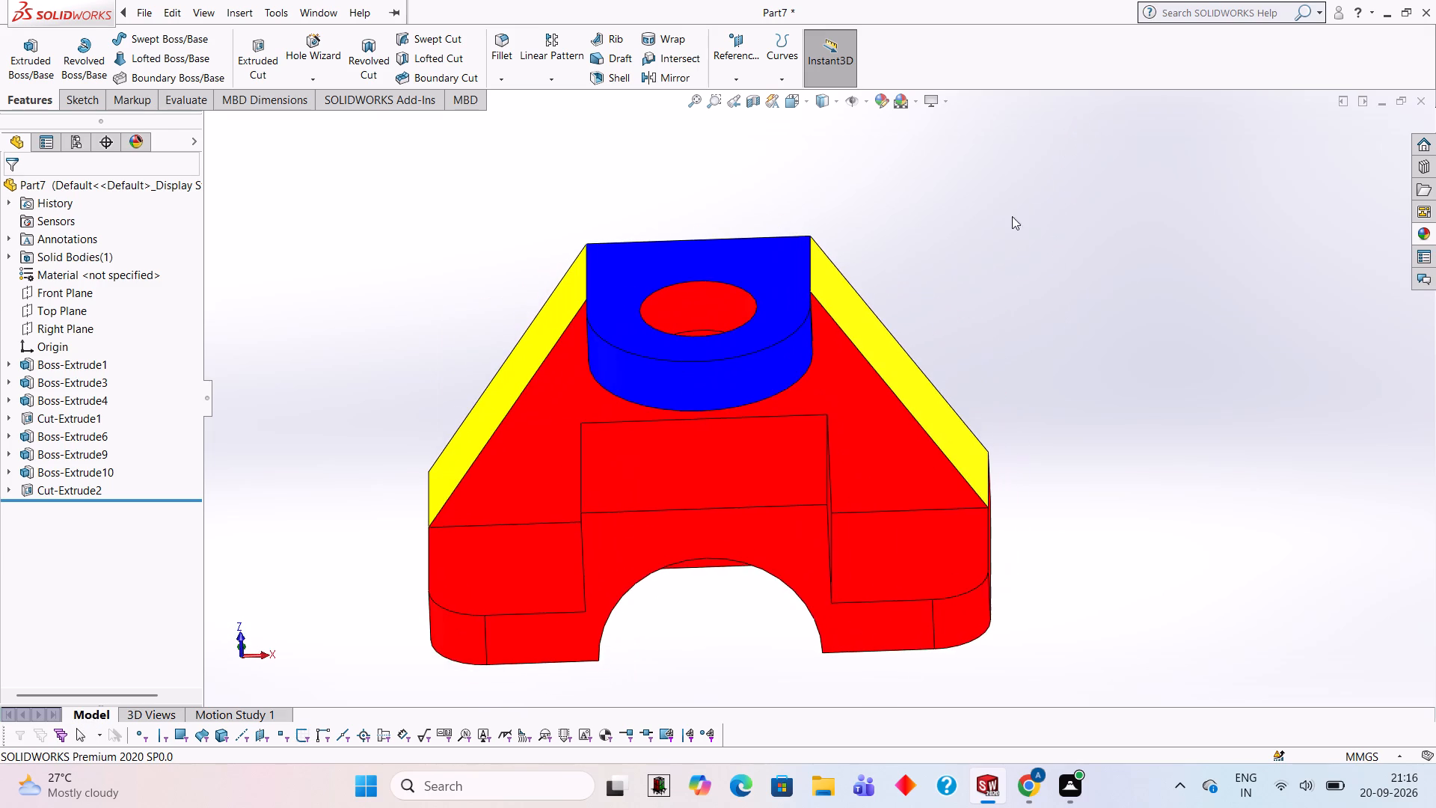
{"action": "middle_click_drag", "start_coordinate": [1007, 281], "coordinate": [1011, 188]}
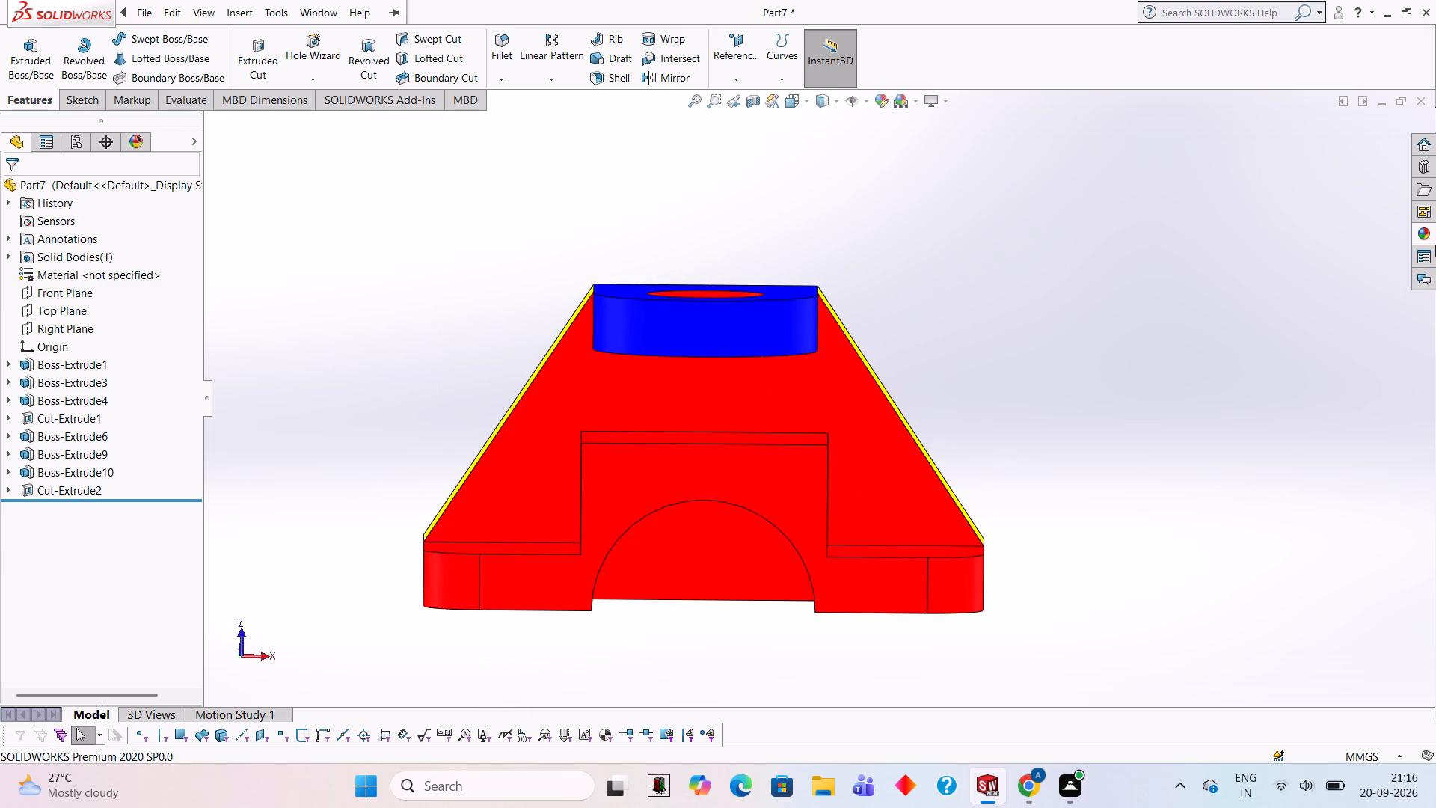
{"action": "left_click", "coordinate": [1434, 231]}
{"action": "scroll", "coordinate": [1247, 585], "scroll_direction": "down", "scroll_amount": 1}
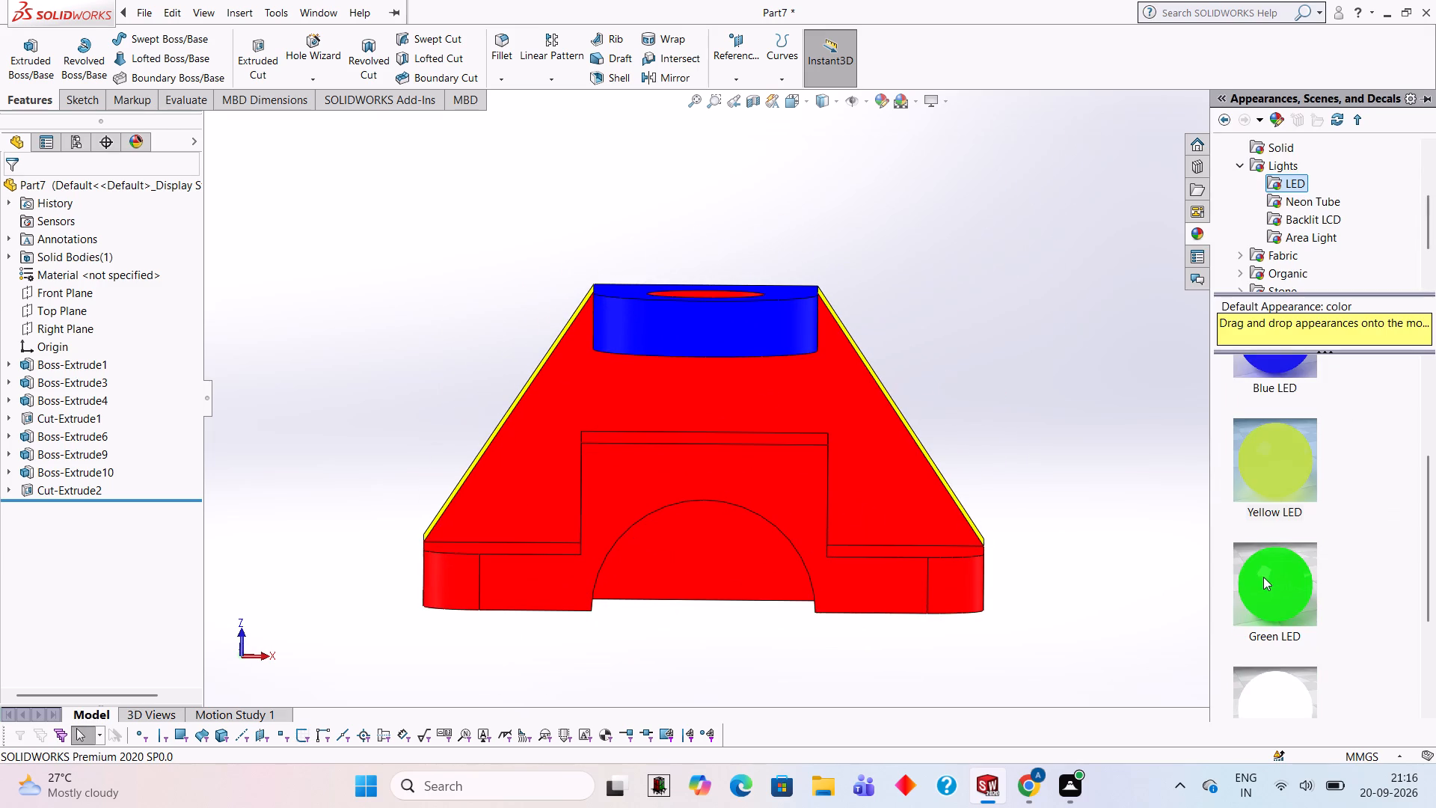
{"action": "left_click_drag", "start_coordinate": [1263, 577], "coordinate": [752, 465]}
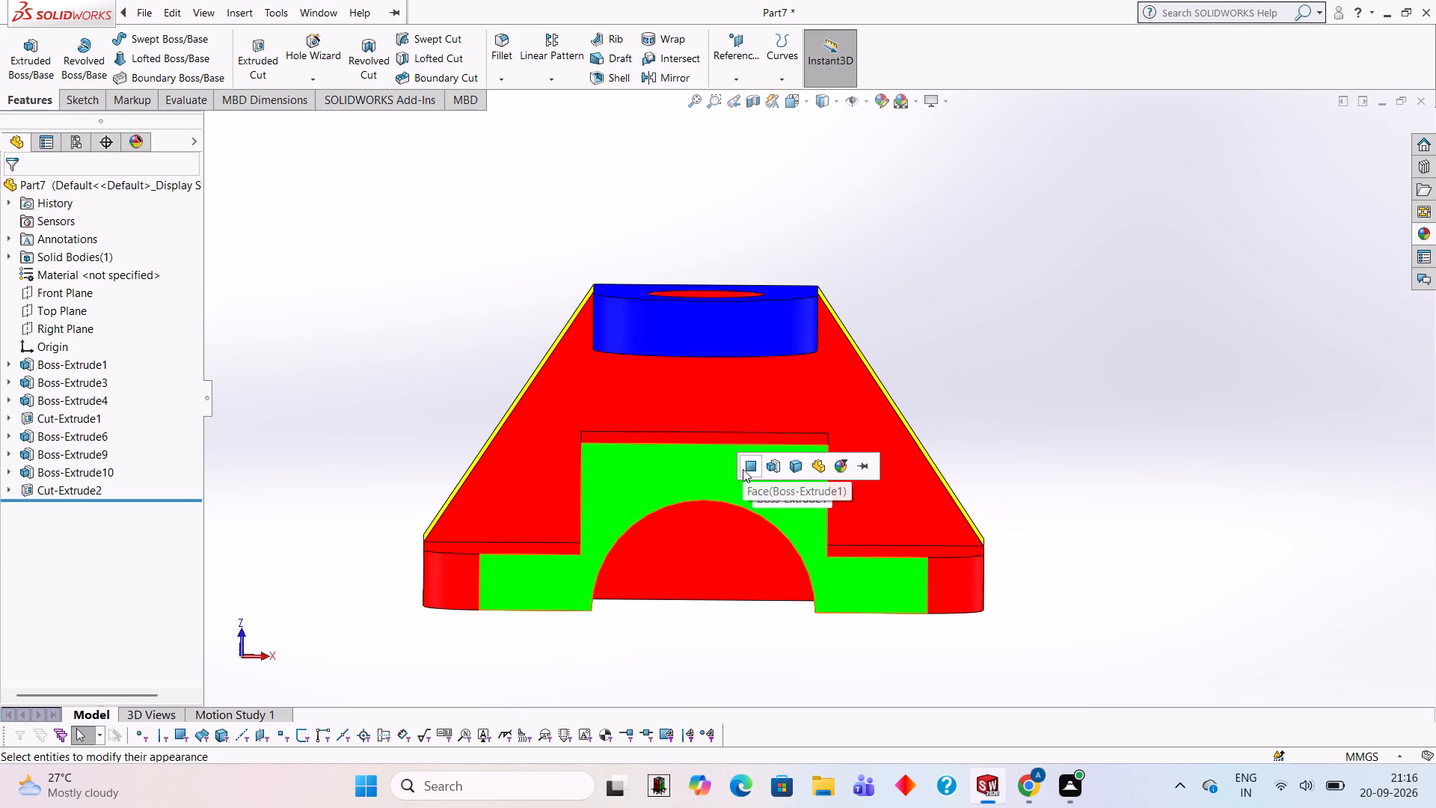
{"action": "left_click", "coordinate": [745, 469]}
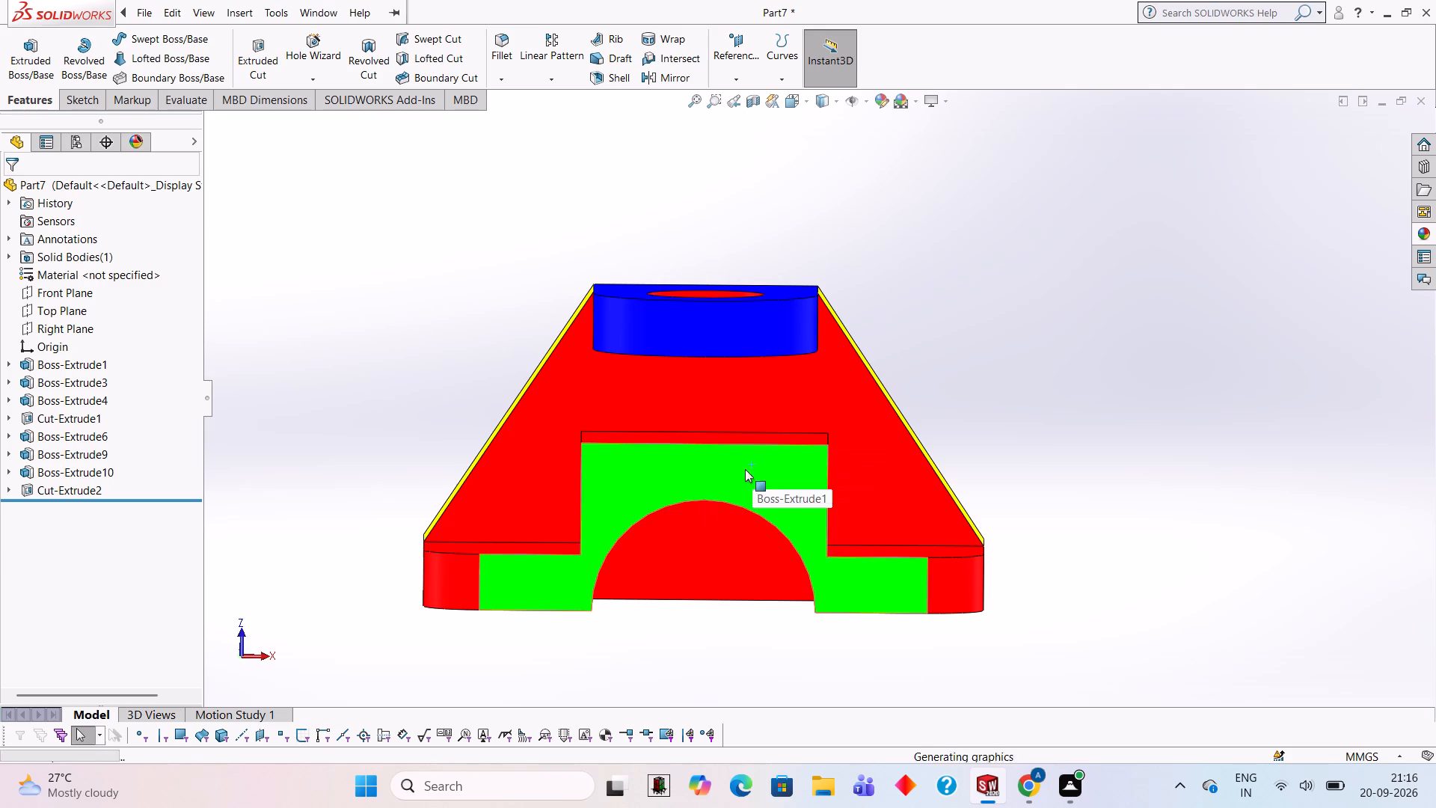
Apply the Green LED appearance to the rectangular recessed face between the two red blocks, adjoining the green cutout face.
{"action": "middle_click_drag", "start_coordinate": [957, 365], "coordinate": [947, 472]}
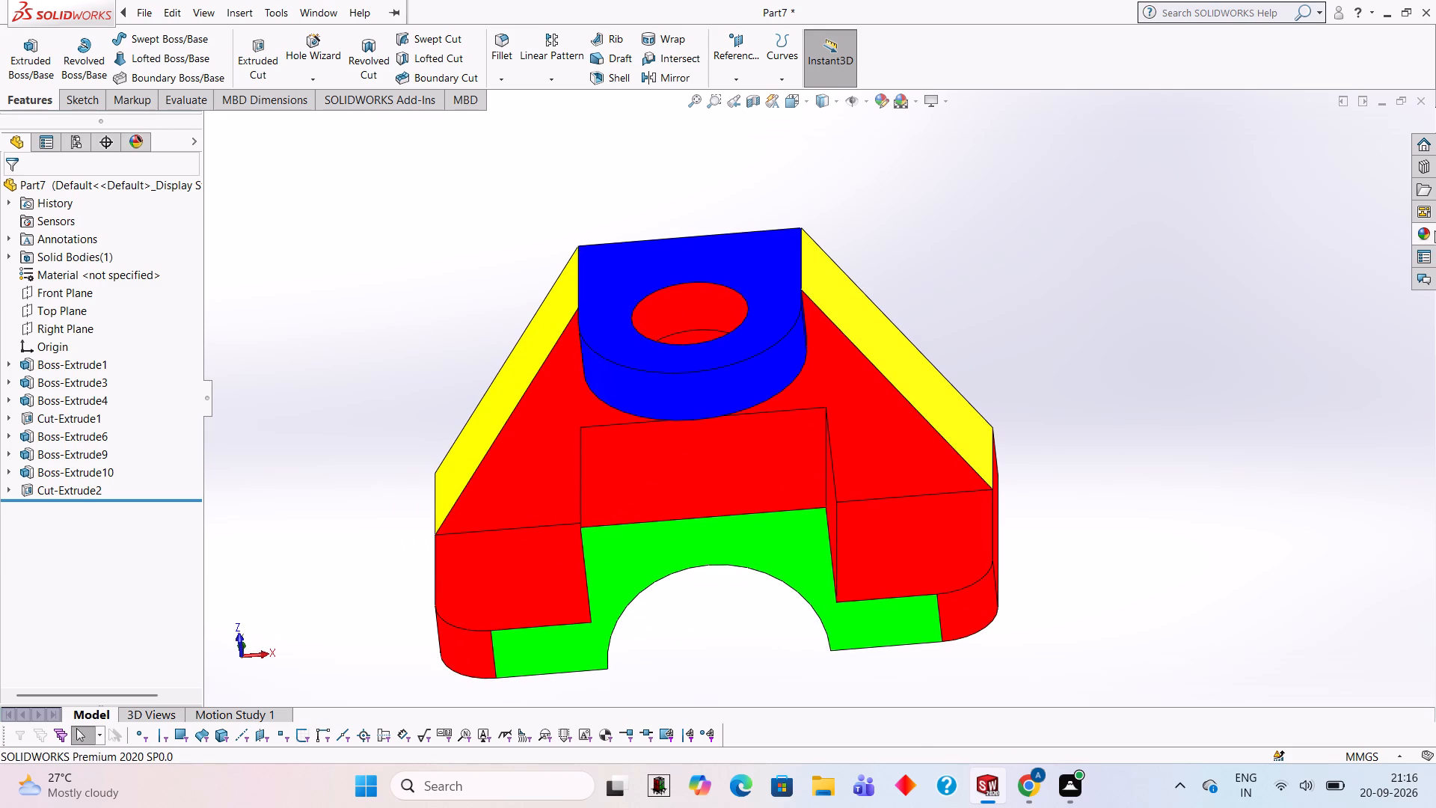
{"action": "left_click", "coordinate": [1433, 229]}
{"action": "left_click_drag", "start_coordinate": [1274, 610], "coordinate": [776, 483]}
{"action": "left_click", "coordinate": [776, 483]}
{"action": "left_click", "coordinate": [1049, 246]}
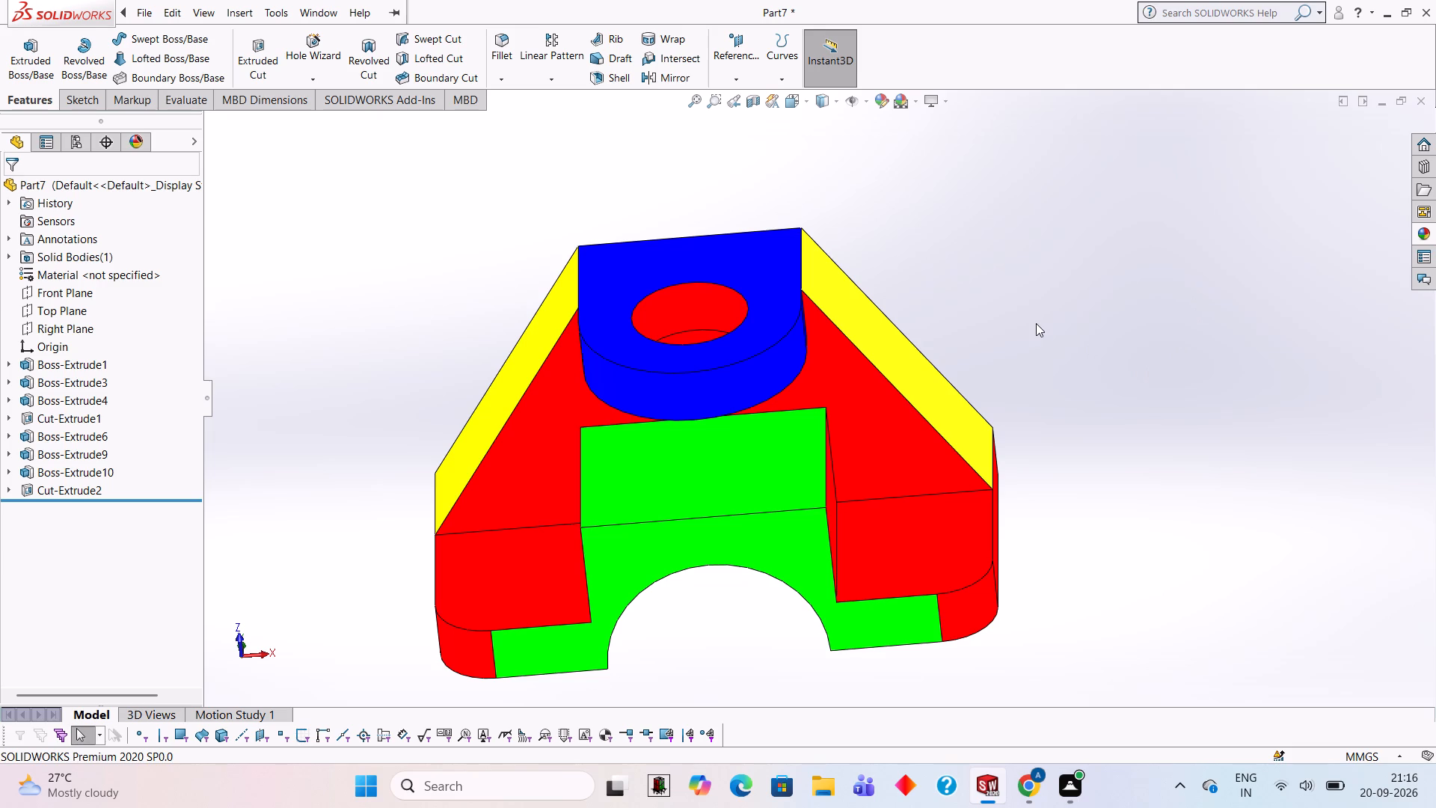
Examine the red, blue, yellow and green coloured part from several angles.
{"action": "middle_click_drag", "start_coordinate": [1052, 337], "coordinate": [1119, 381]}
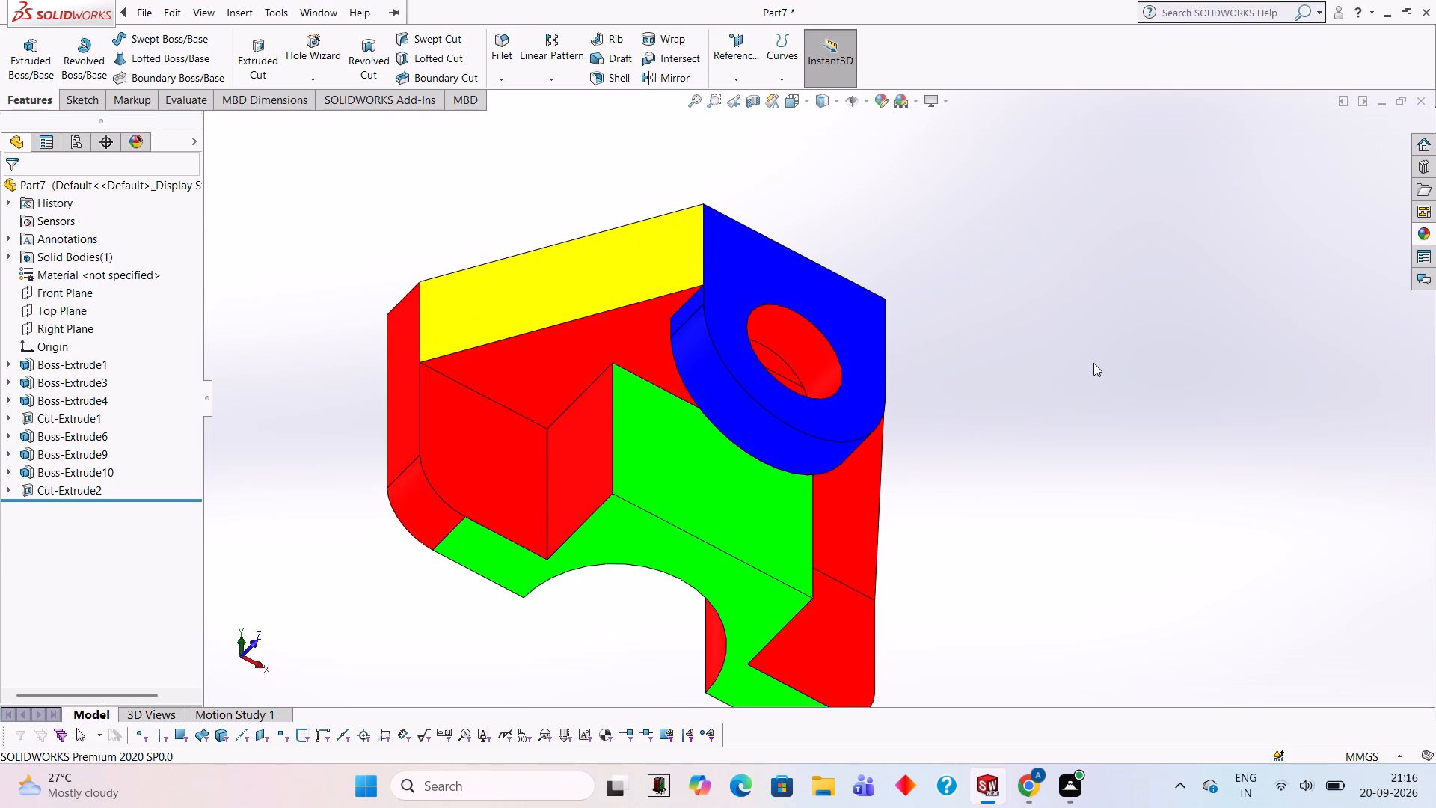
{"action": "middle_click_drag", "start_coordinate": [1053, 451], "coordinate": [1038, 195]}
{"action": "middle_click_drag", "start_coordinate": [1039, 198], "coordinate": [984, 316]}
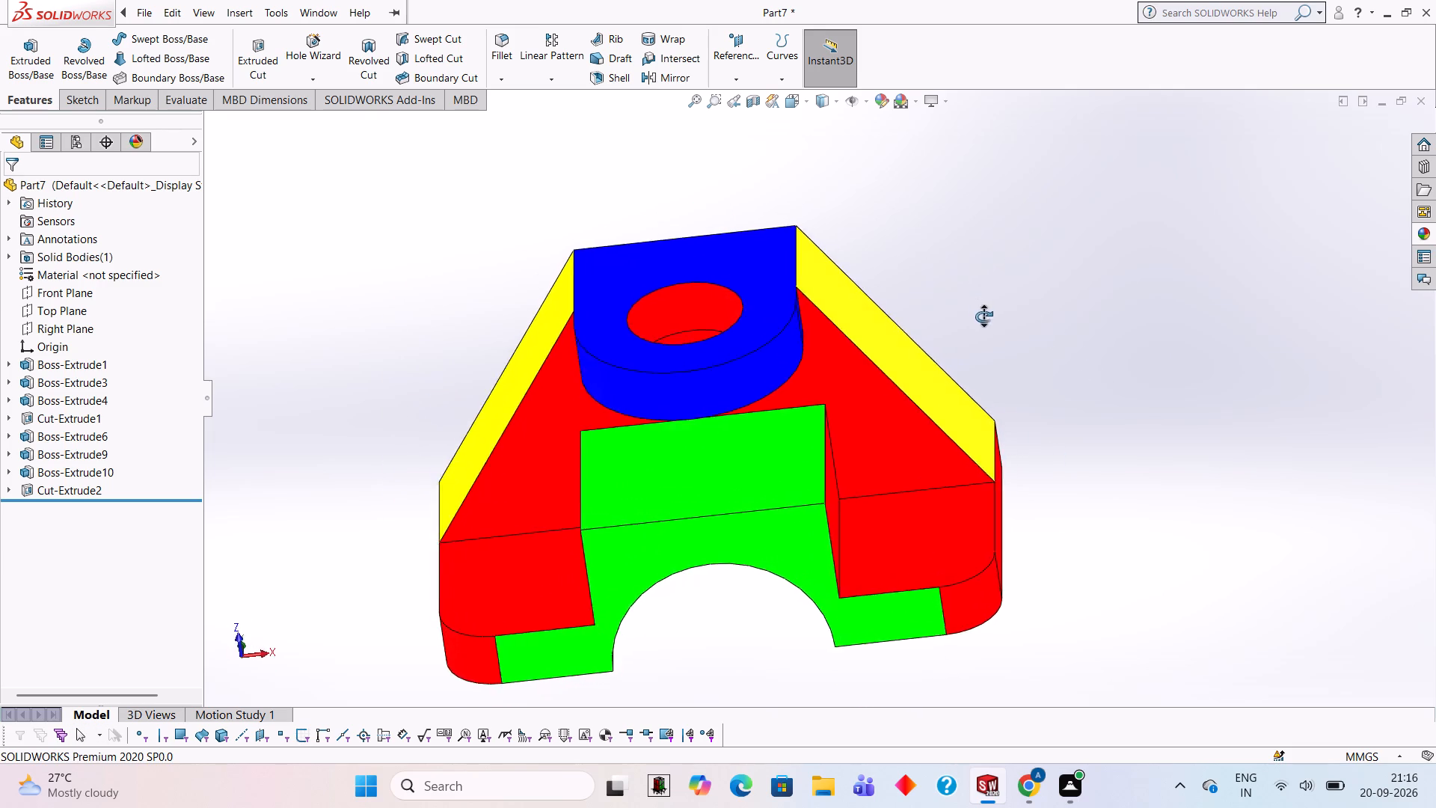
{"action": "middle_click_drag", "start_coordinate": [984, 316], "coordinate": [1005, 319]}
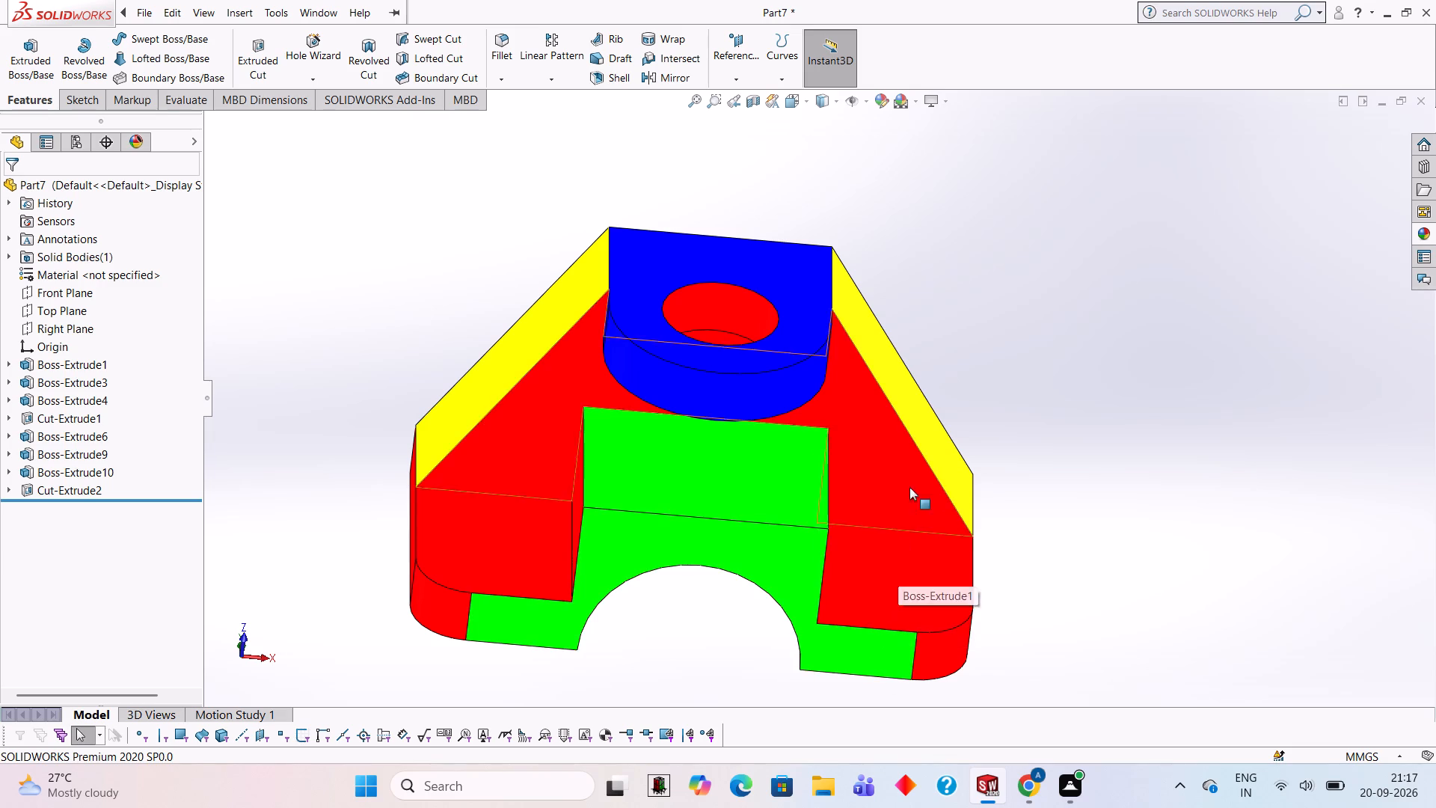
{"action": "middle_click_drag", "start_coordinate": [1007, 448], "coordinate": [1056, 507]}
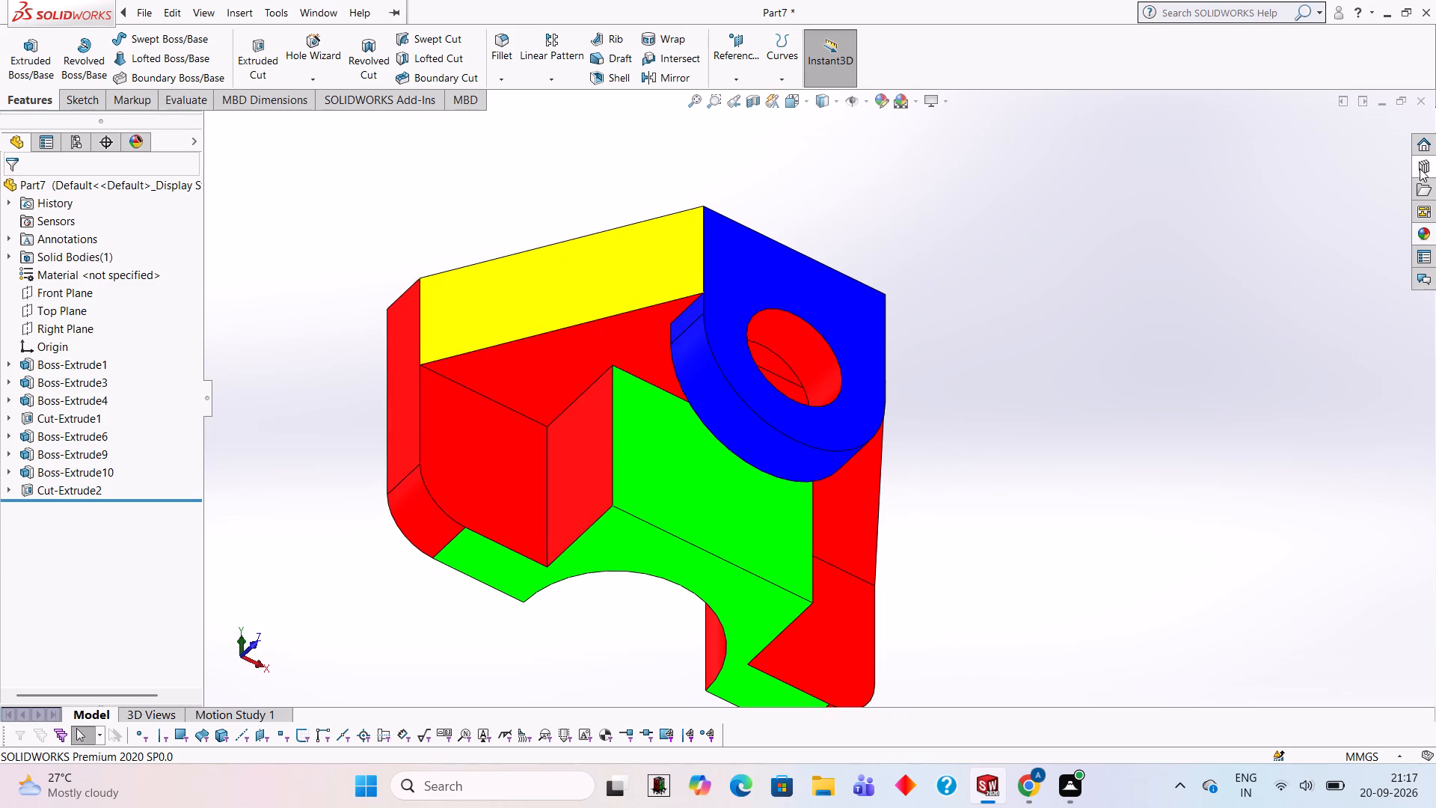
Look through the available LED appearances for another colour for the part.
{"action": "left_click", "coordinate": [1421, 230]}
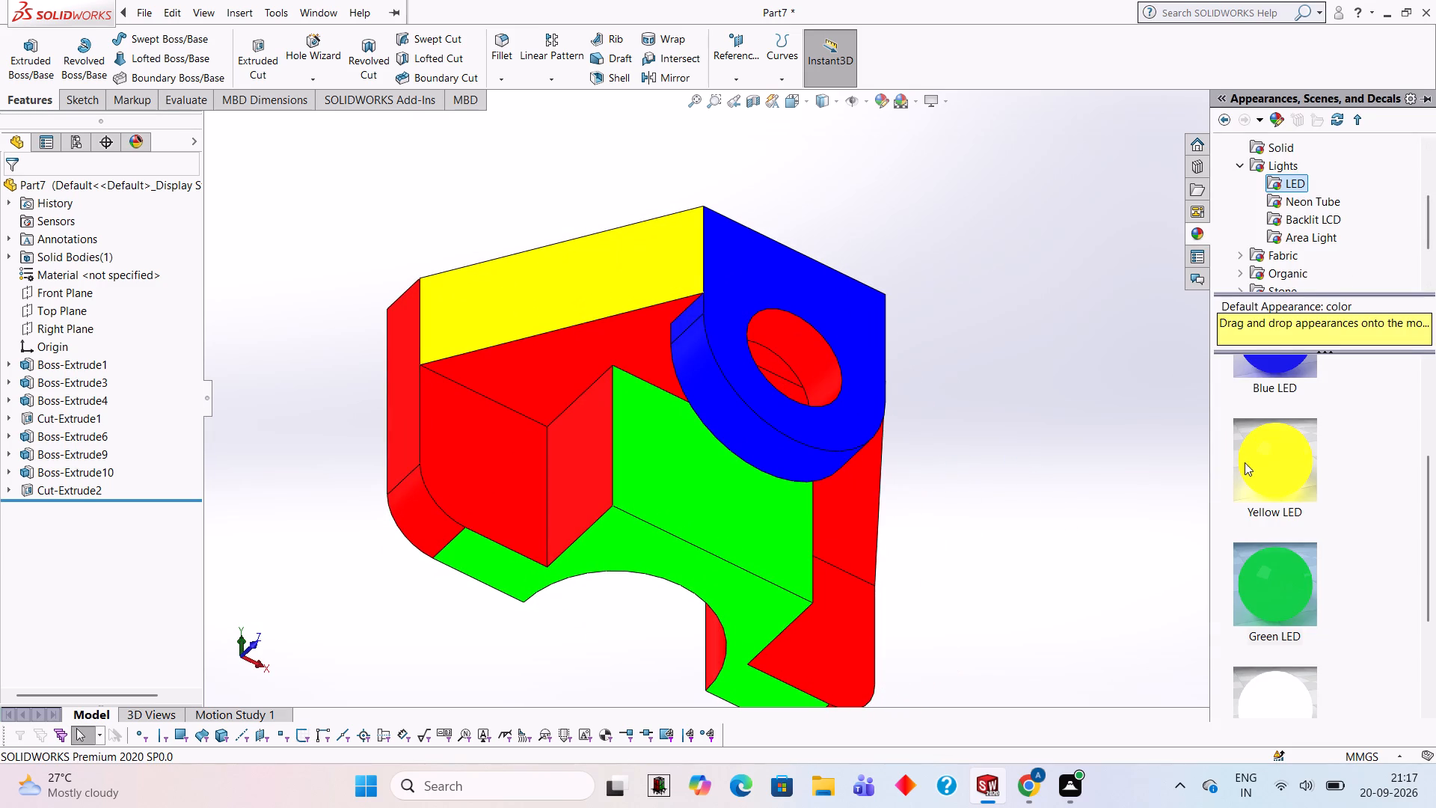
{"action": "scroll", "coordinate": [1247, 461], "scroll_direction": "down", "scroll_amount": 1}
{"action": "scroll", "coordinate": [1310, 649], "scroll_direction": "down", "scroll_amount": 1}
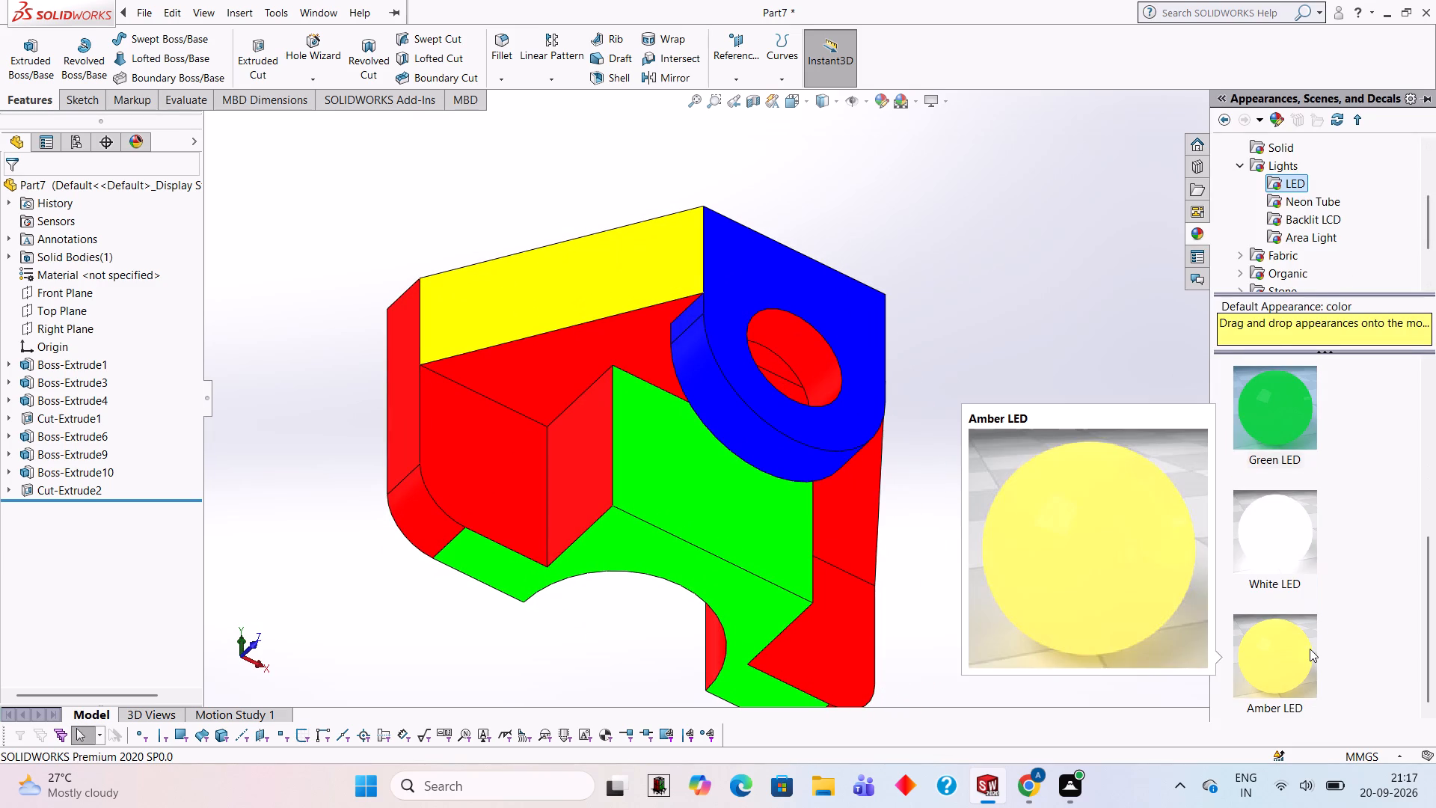
{"action": "scroll", "coordinate": [1307, 648], "scroll_direction": "down", "scroll_amount": 2}
{"action": "scroll", "coordinate": [1300, 636], "scroll_direction": "up", "scroll_amount": 2}
{"action": "scroll", "coordinate": [1295, 620], "scroll_direction": "down", "scroll_amount": 3}
{"action": "scroll", "coordinate": [1295, 619], "scroll_direction": "up", "scroll_amount": 3}
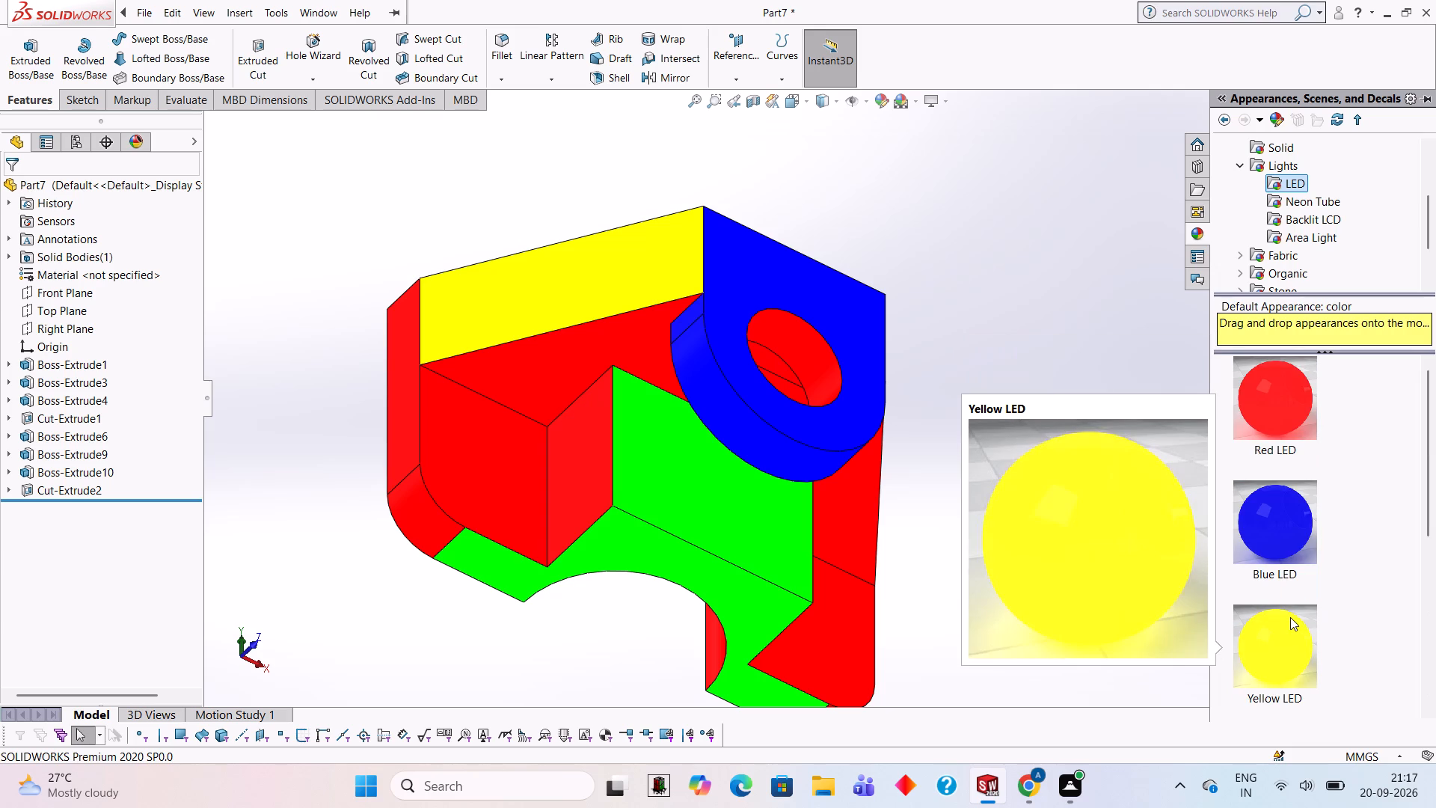
{"action": "scroll", "coordinate": [1297, 620], "scroll_direction": "down", "scroll_amount": 1}
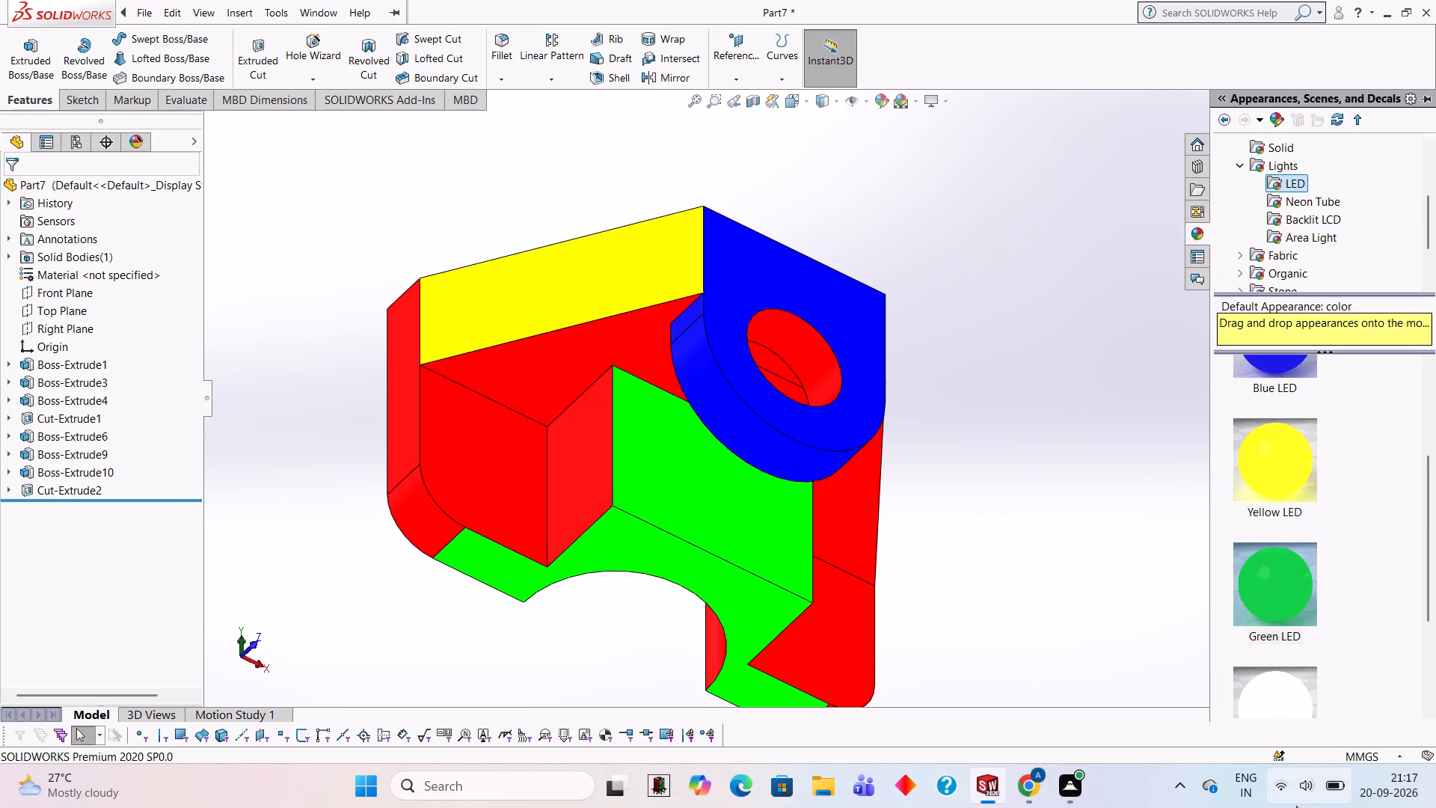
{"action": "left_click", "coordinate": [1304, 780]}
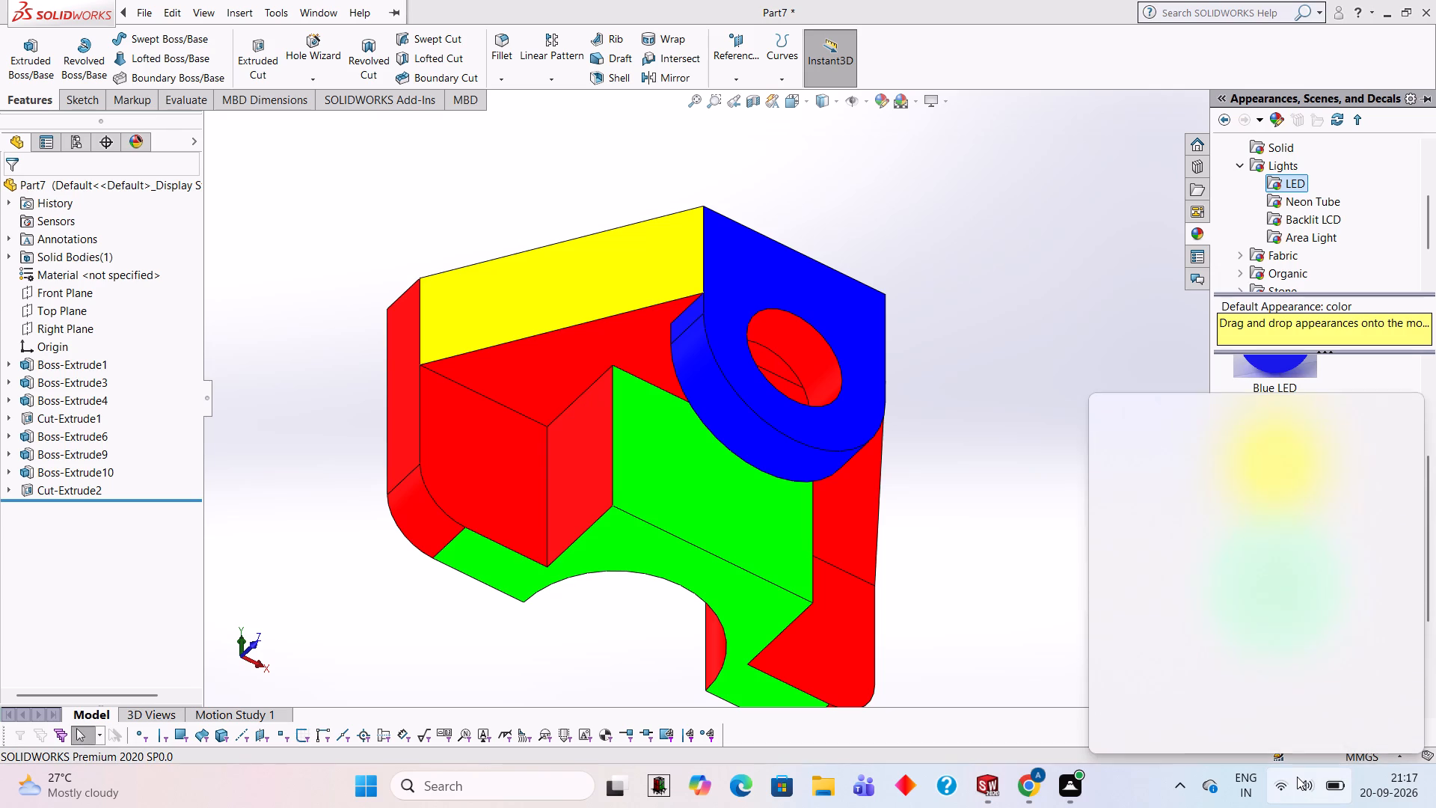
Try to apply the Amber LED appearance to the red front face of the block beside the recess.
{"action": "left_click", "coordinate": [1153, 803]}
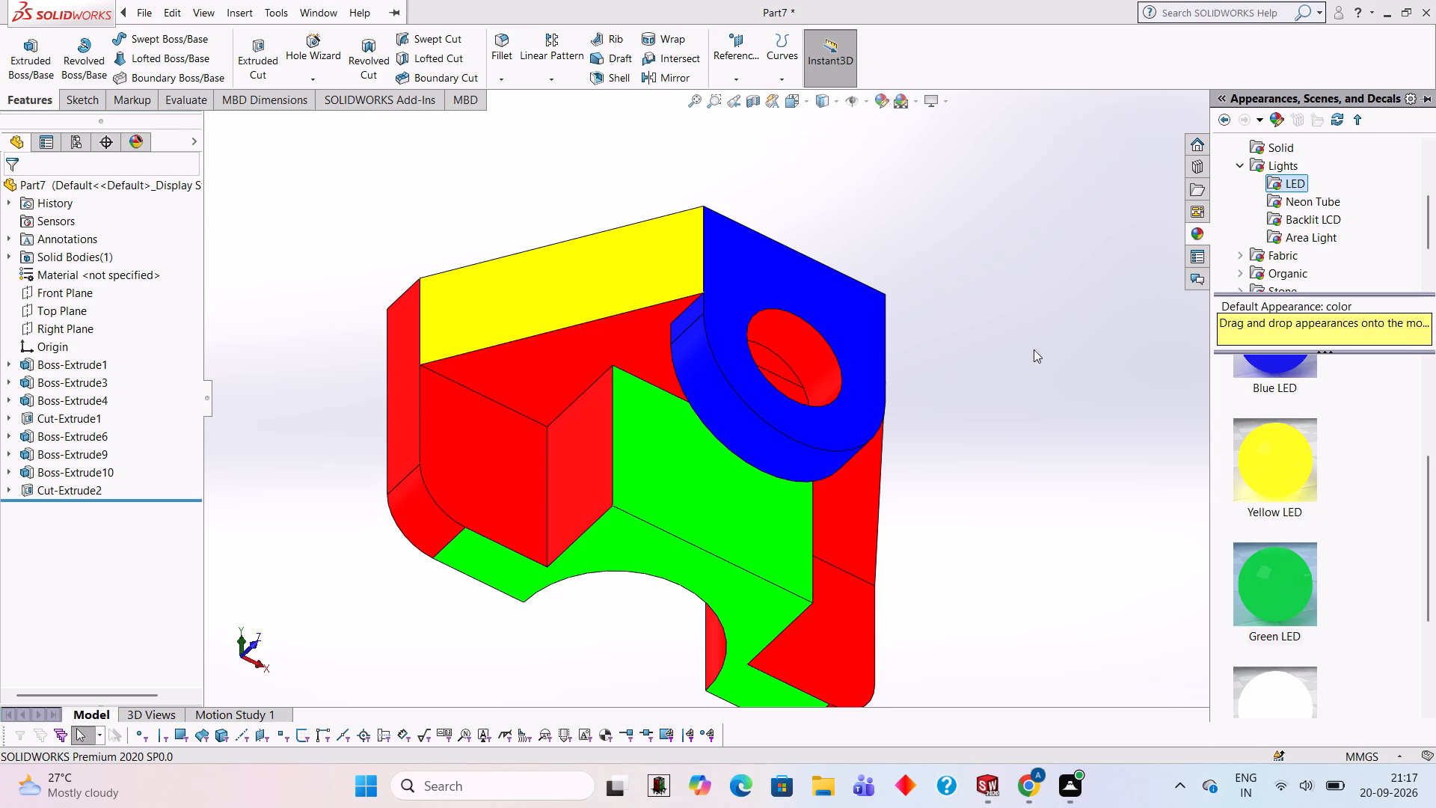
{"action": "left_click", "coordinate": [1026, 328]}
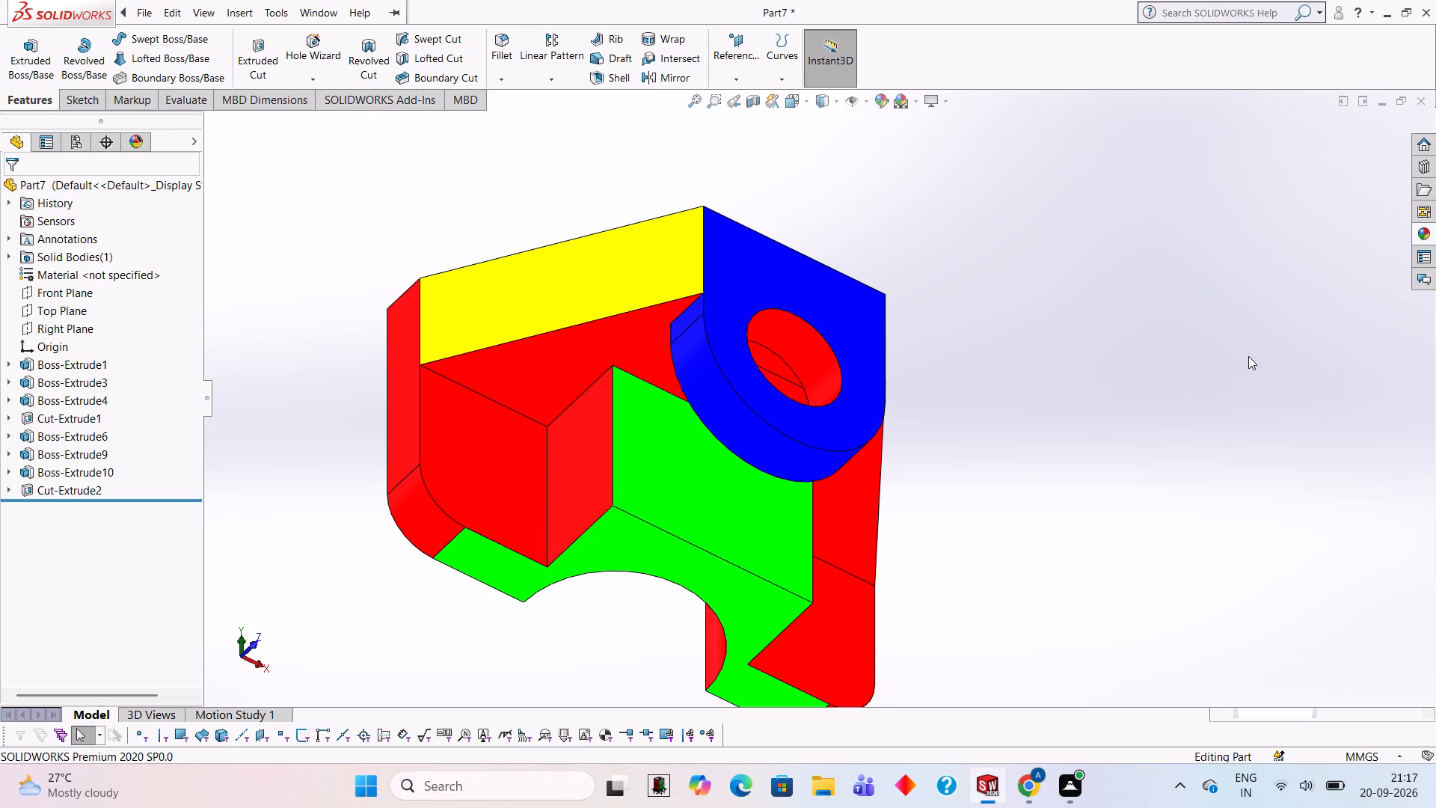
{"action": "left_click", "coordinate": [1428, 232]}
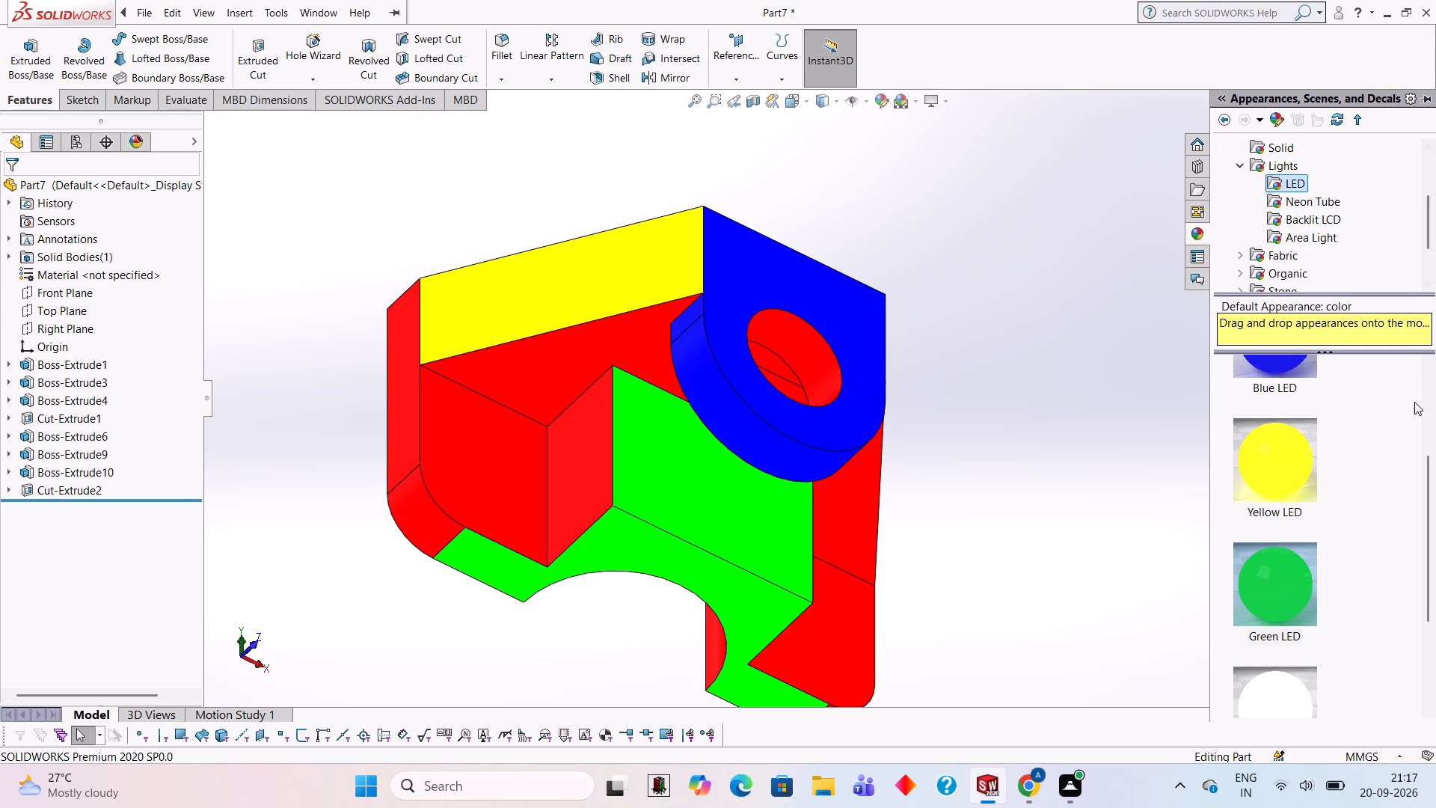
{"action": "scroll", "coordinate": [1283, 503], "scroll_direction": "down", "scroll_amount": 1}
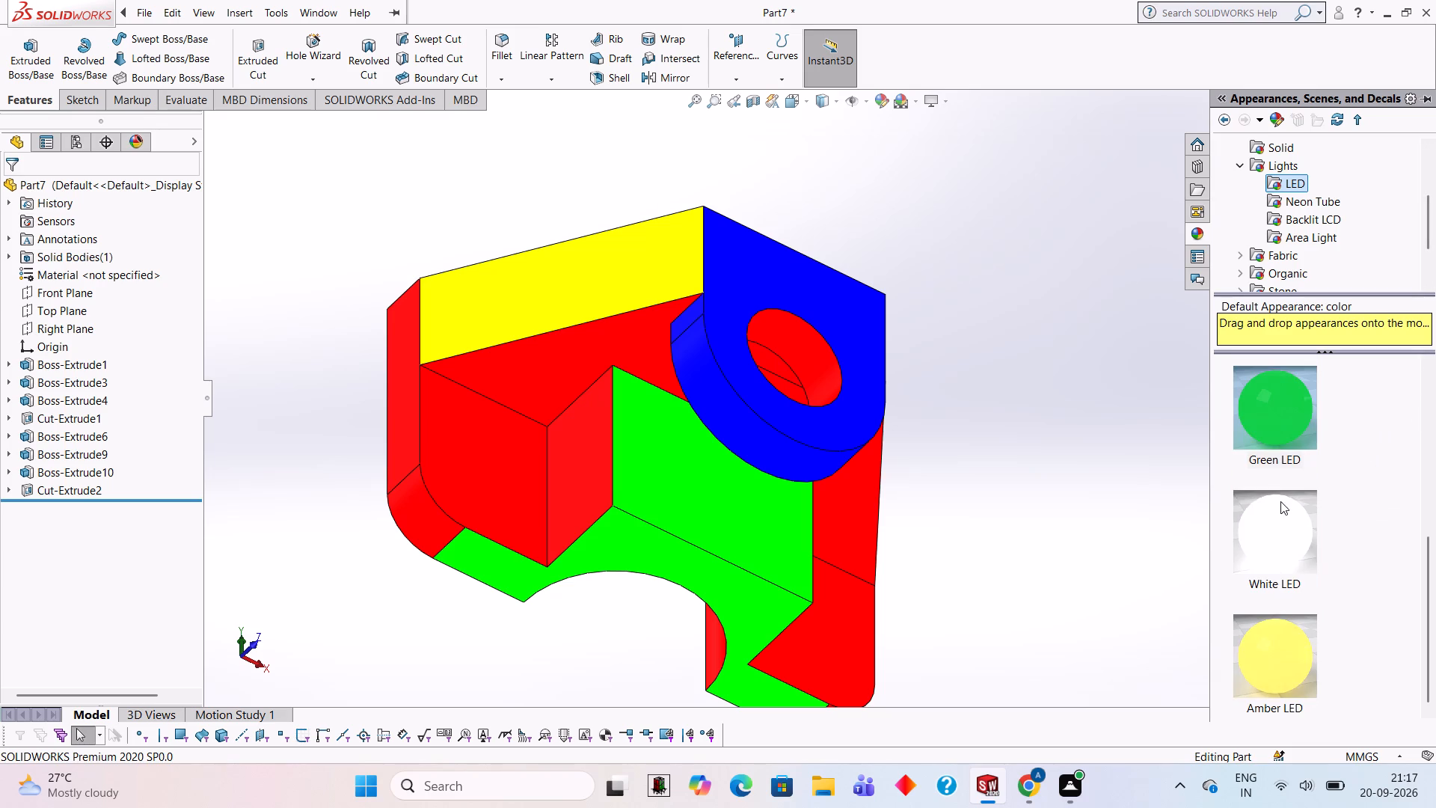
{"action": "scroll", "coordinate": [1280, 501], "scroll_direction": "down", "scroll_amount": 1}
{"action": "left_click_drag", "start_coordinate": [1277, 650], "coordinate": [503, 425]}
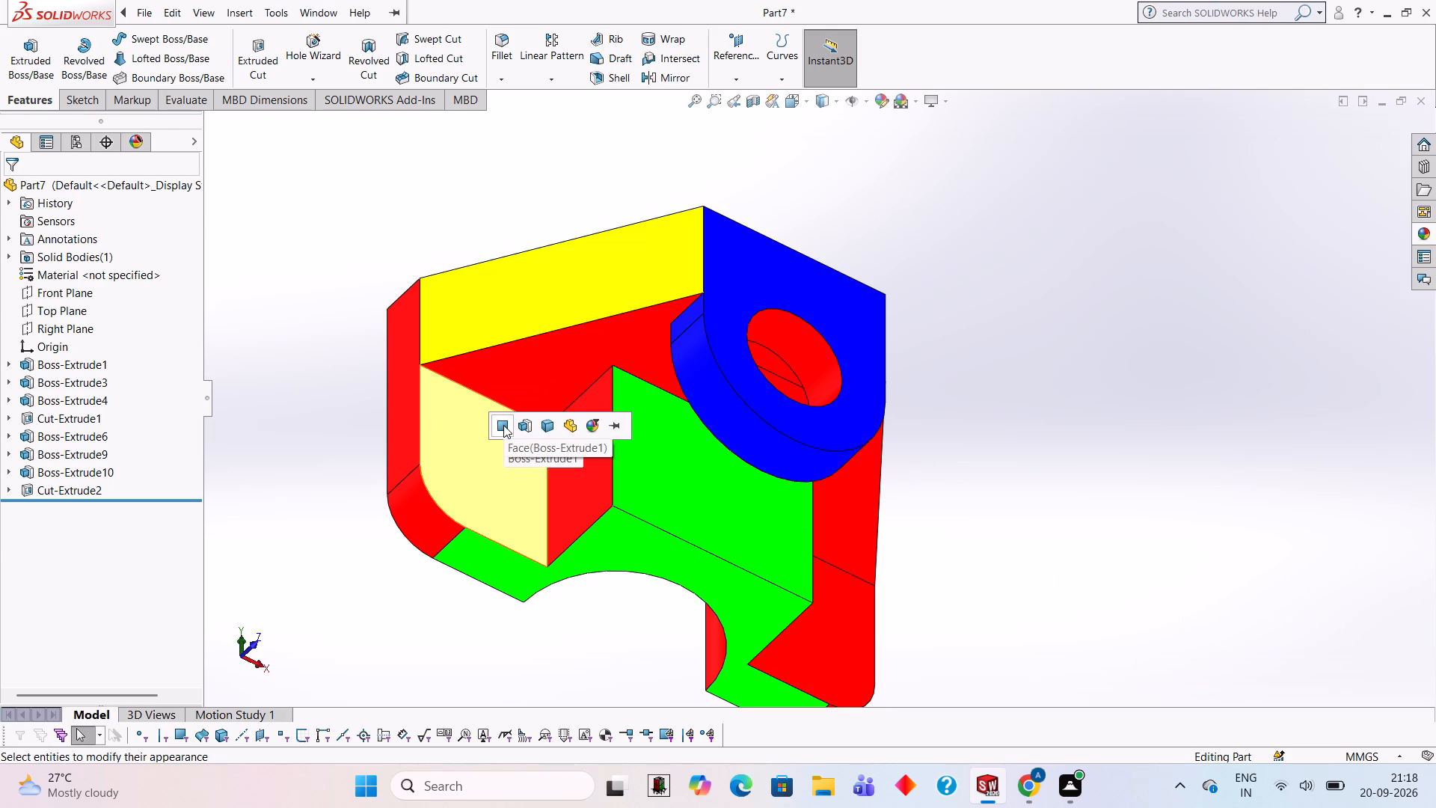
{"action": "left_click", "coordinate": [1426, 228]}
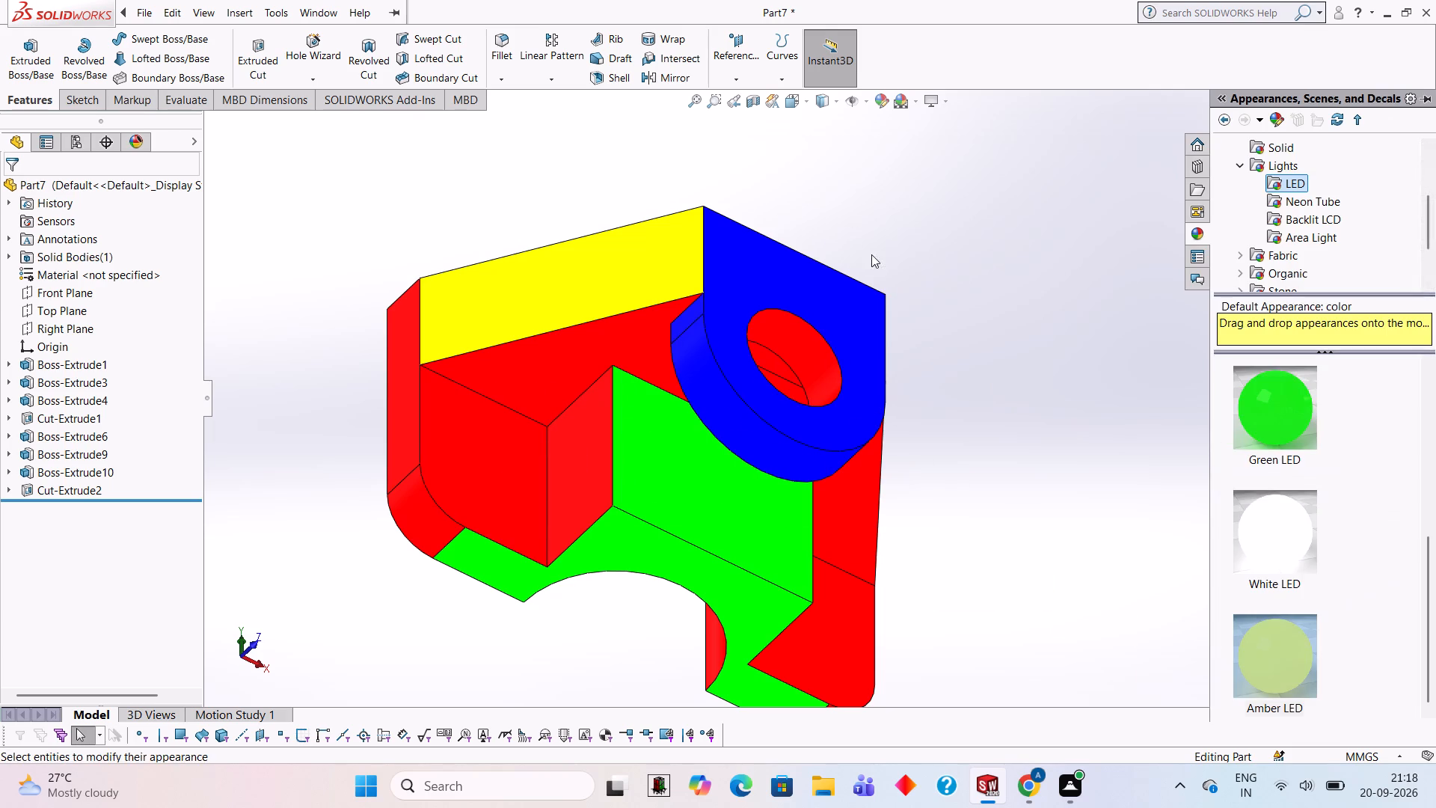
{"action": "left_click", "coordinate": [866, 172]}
Apply the Yellow LED appearance to the flat side face and the adjoining rounded corner face at one end of Boss-Extrude1.
{"action": "middle_click_drag", "start_coordinate": [896, 250], "coordinate": [930, 267]}
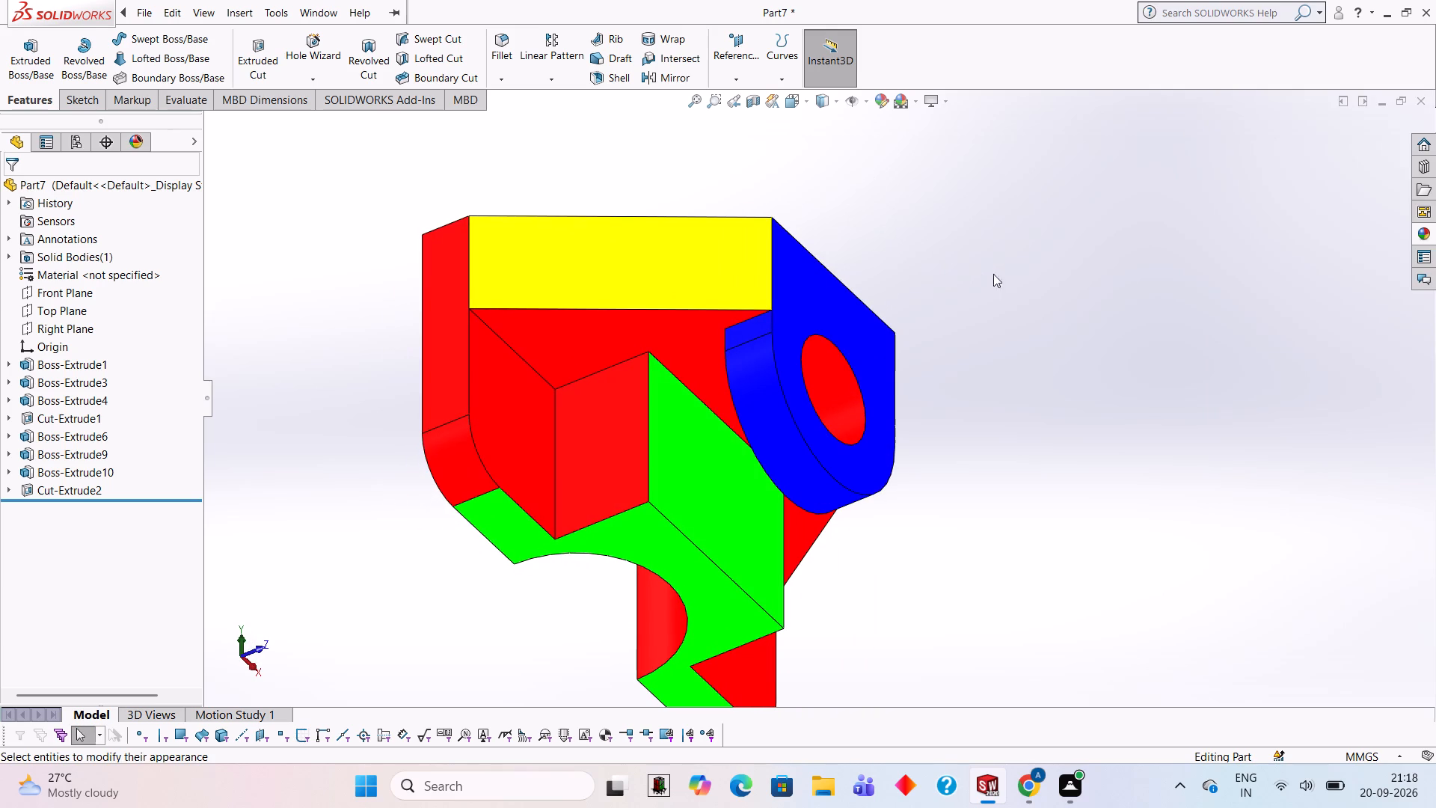
{"action": "left_click", "coordinate": [1435, 236]}
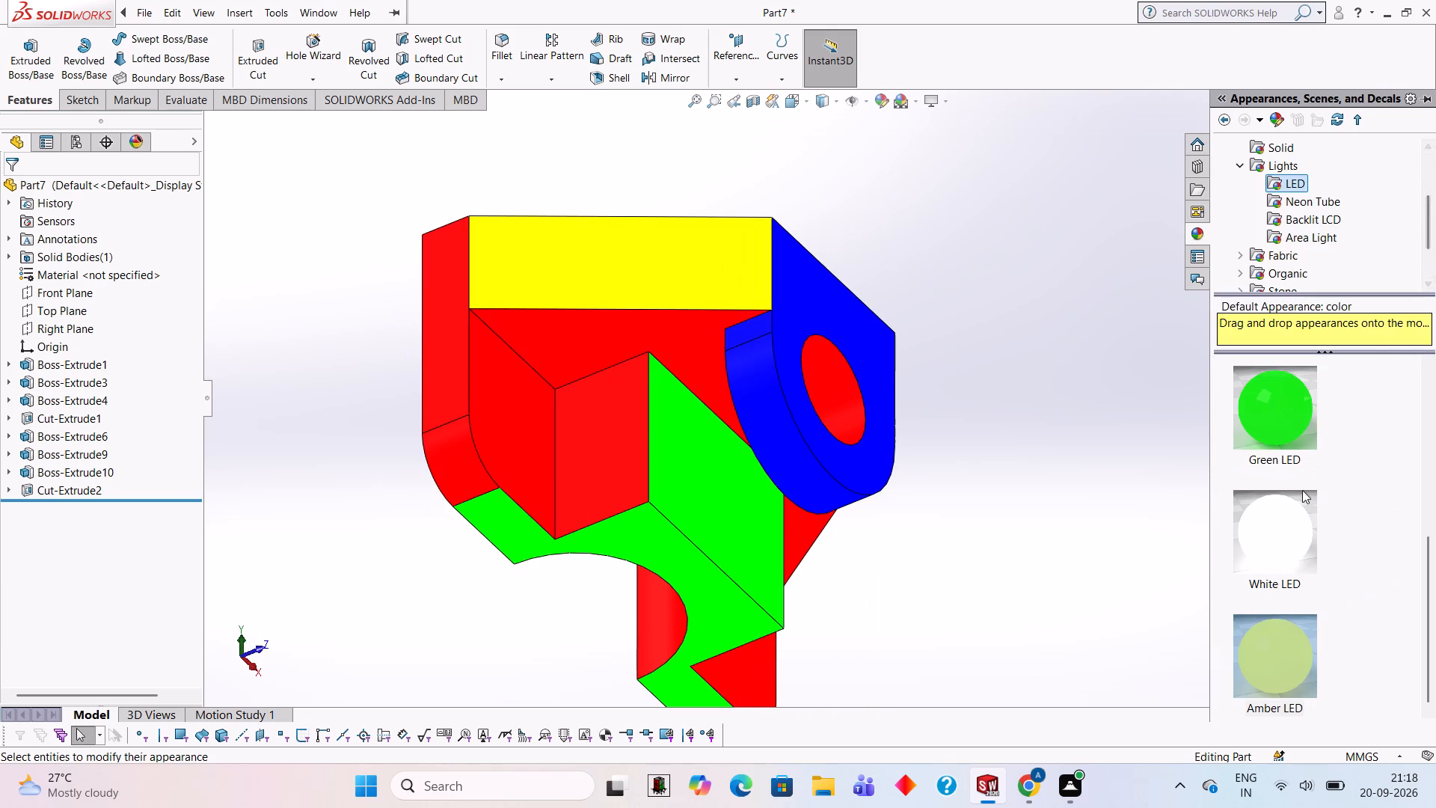
{"action": "scroll", "coordinate": [1304, 487], "scroll_direction": "down", "scroll_amount": 1}
{"action": "scroll", "coordinate": [1294, 491], "scroll_direction": "up", "scroll_amount": 1}
{"action": "left_click_drag", "start_coordinate": [1292, 487], "coordinate": [472, 302]}
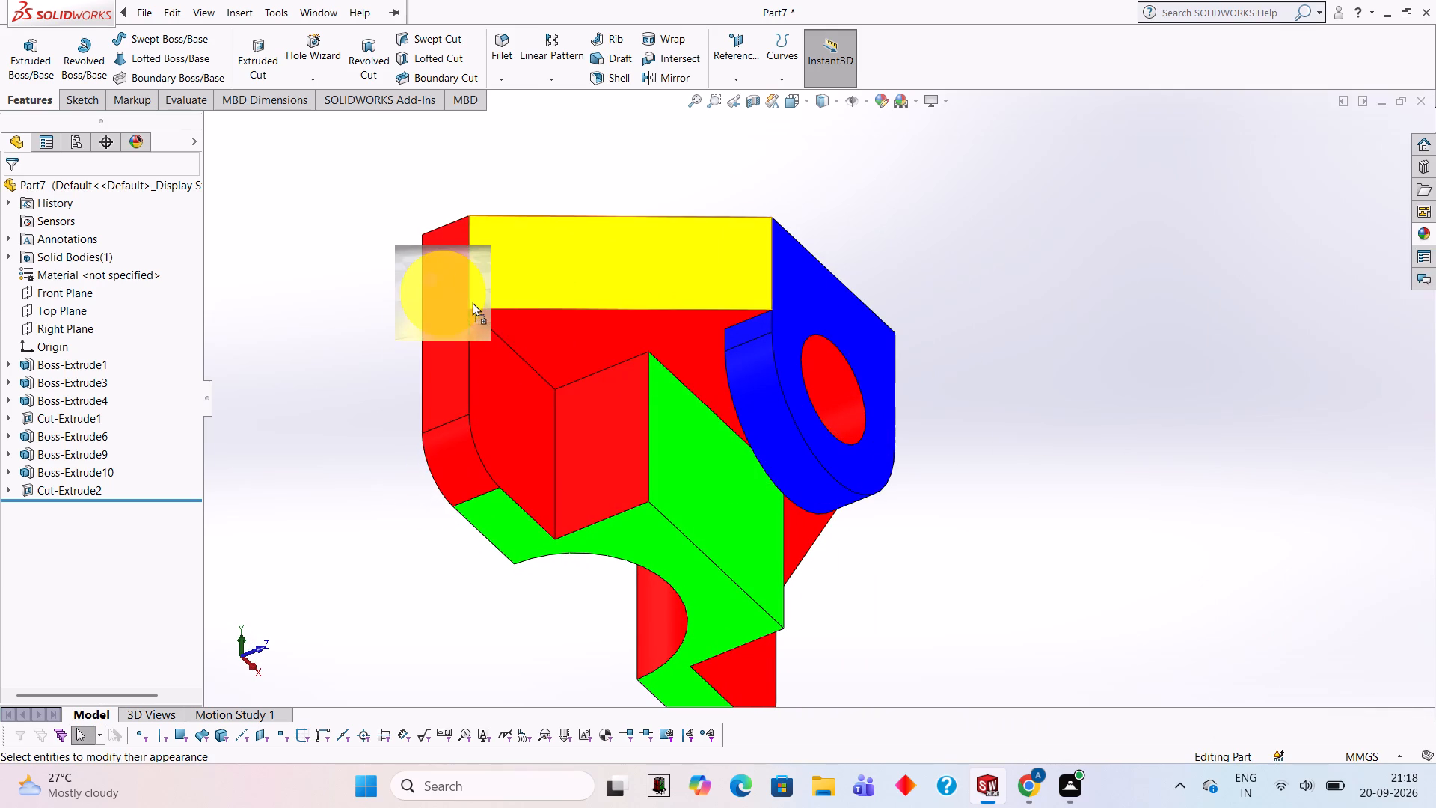
{"action": "left_click_drag", "start_coordinate": [472, 302], "coordinate": [468, 302]}
{"action": "left_click", "coordinate": [468, 302]}
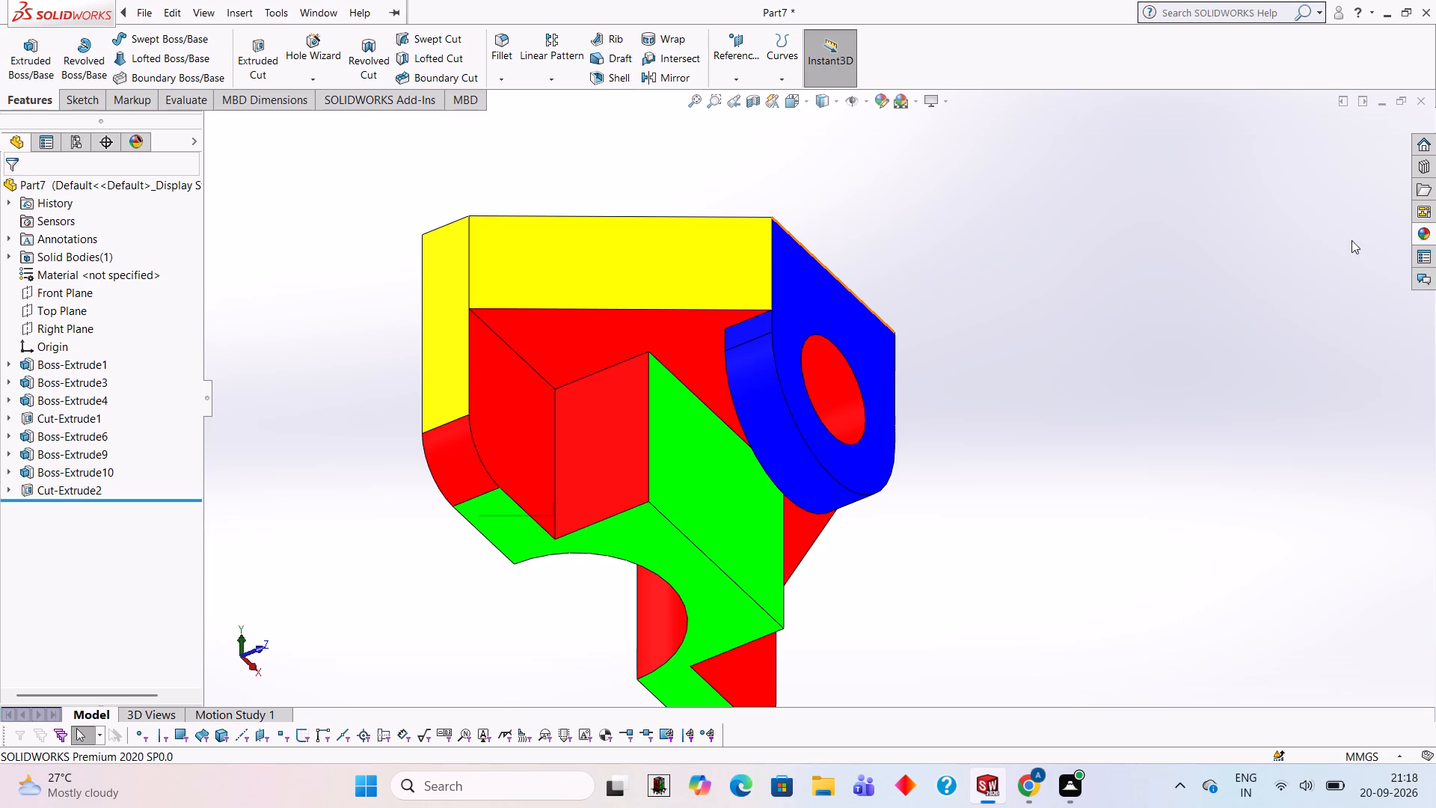
{"action": "left_click", "coordinate": [1435, 228]}
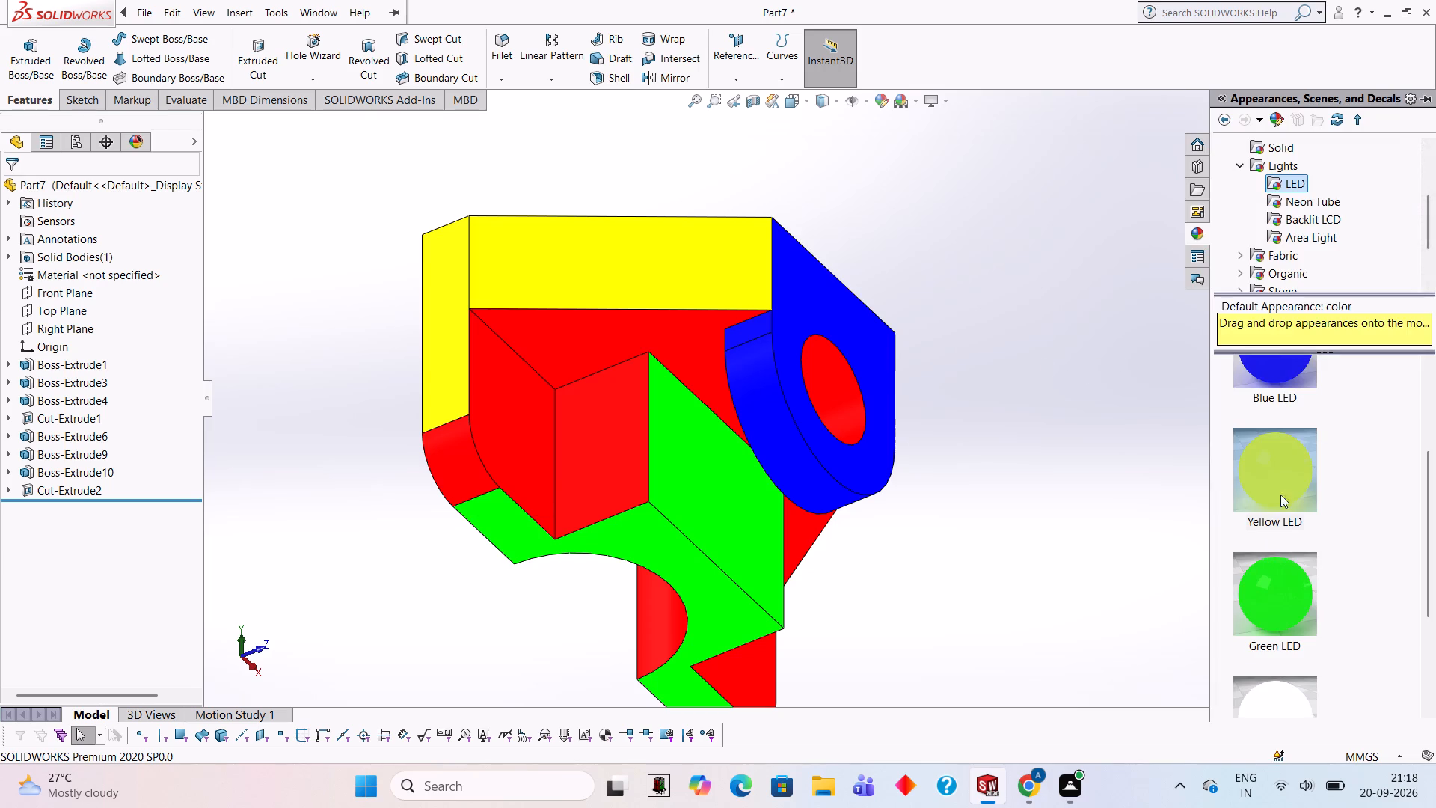
{"action": "left_click_drag", "start_coordinate": [1280, 471], "coordinate": [452, 461]}
{"action": "left_click", "coordinate": [452, 461]}
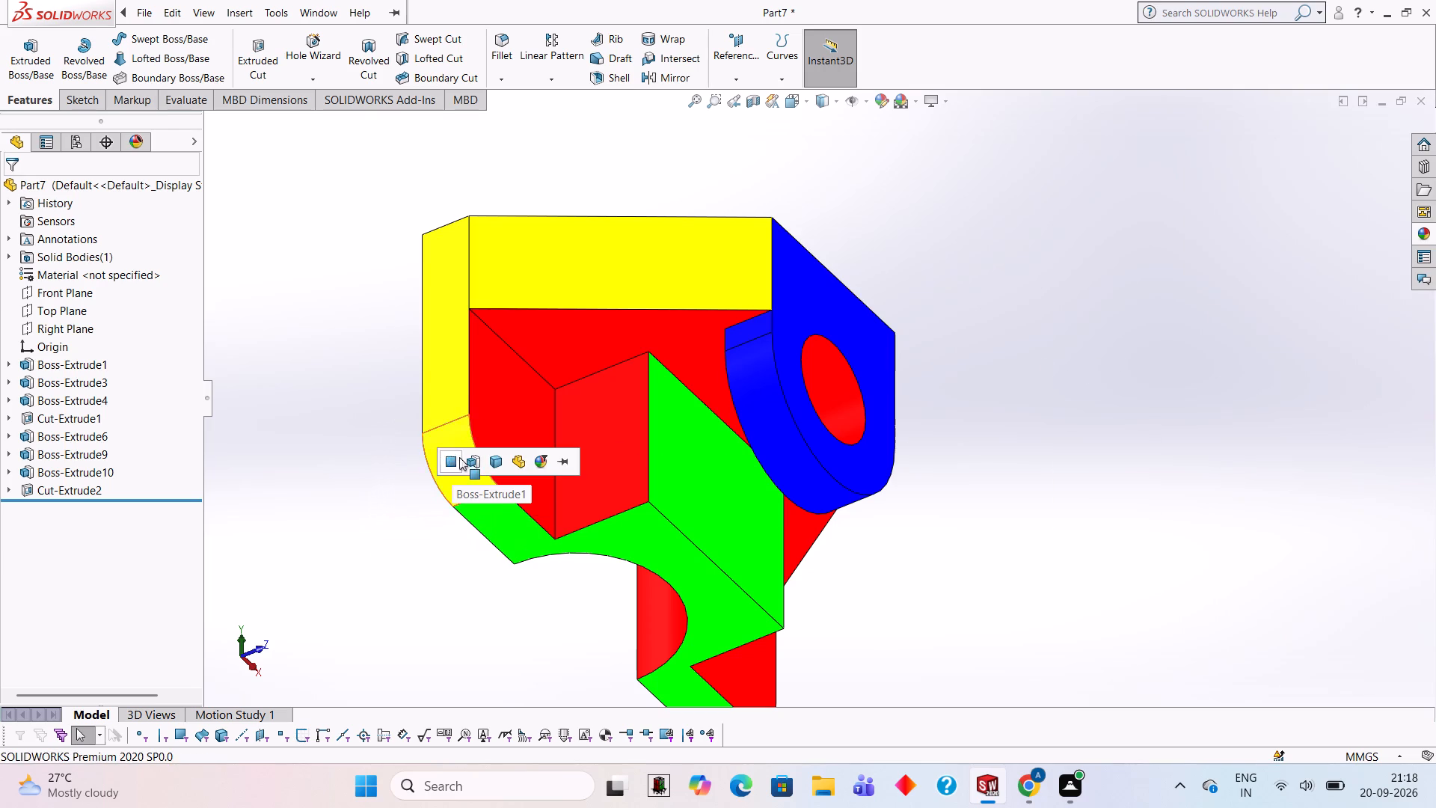
Apply the Yellow LED appearance to the flat side face and rounded corner face at the opposite end of Boss-Extrude1.
{"action": "middle_click_drag", "start_coordinate": [987, 341], "coordinate": [756, 396]}
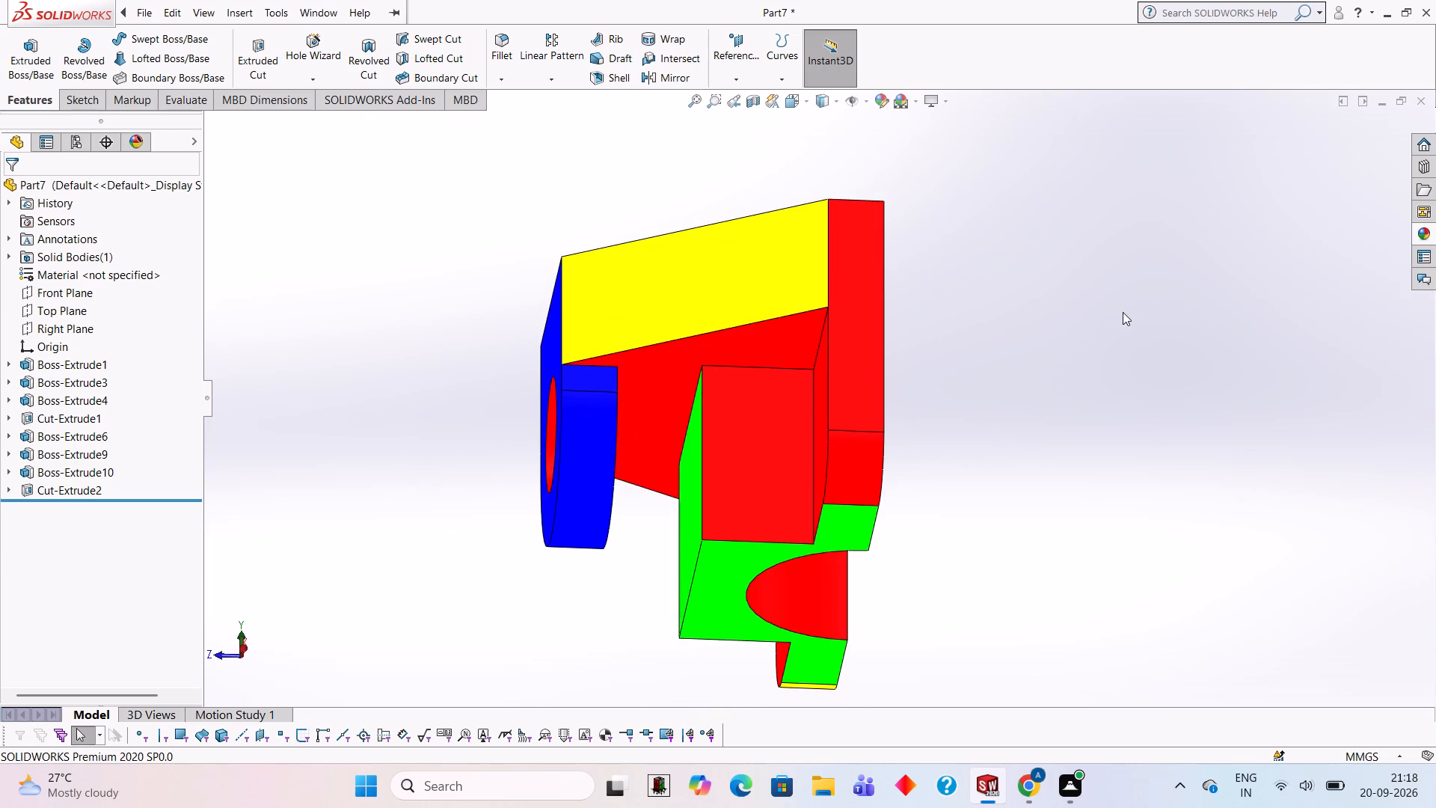
{"action": "left_click", "coordinate": [1424, 232]}
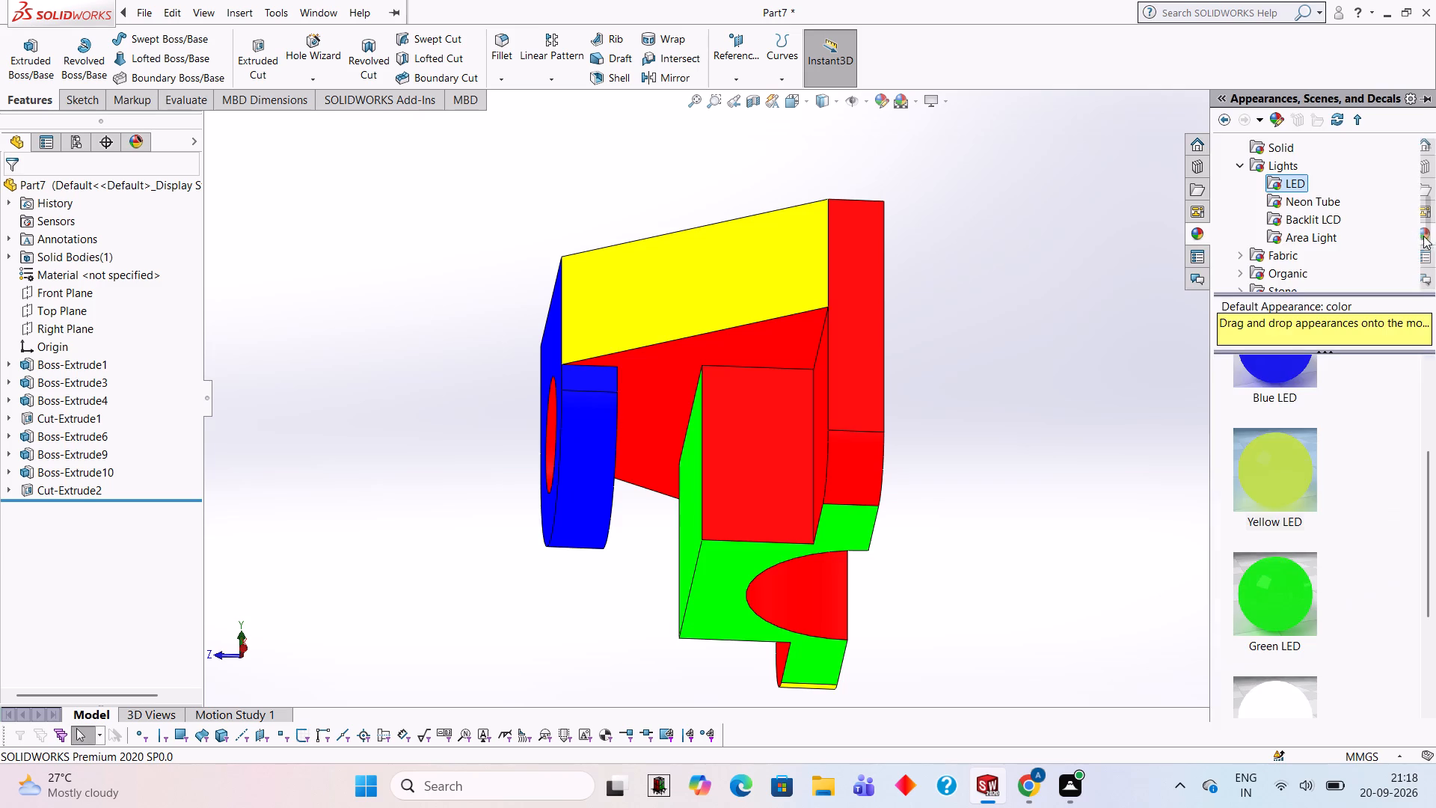
{"action": "left_click_drag", "start_coordinate": [1273, 441], "coordinate": [853, 272]}
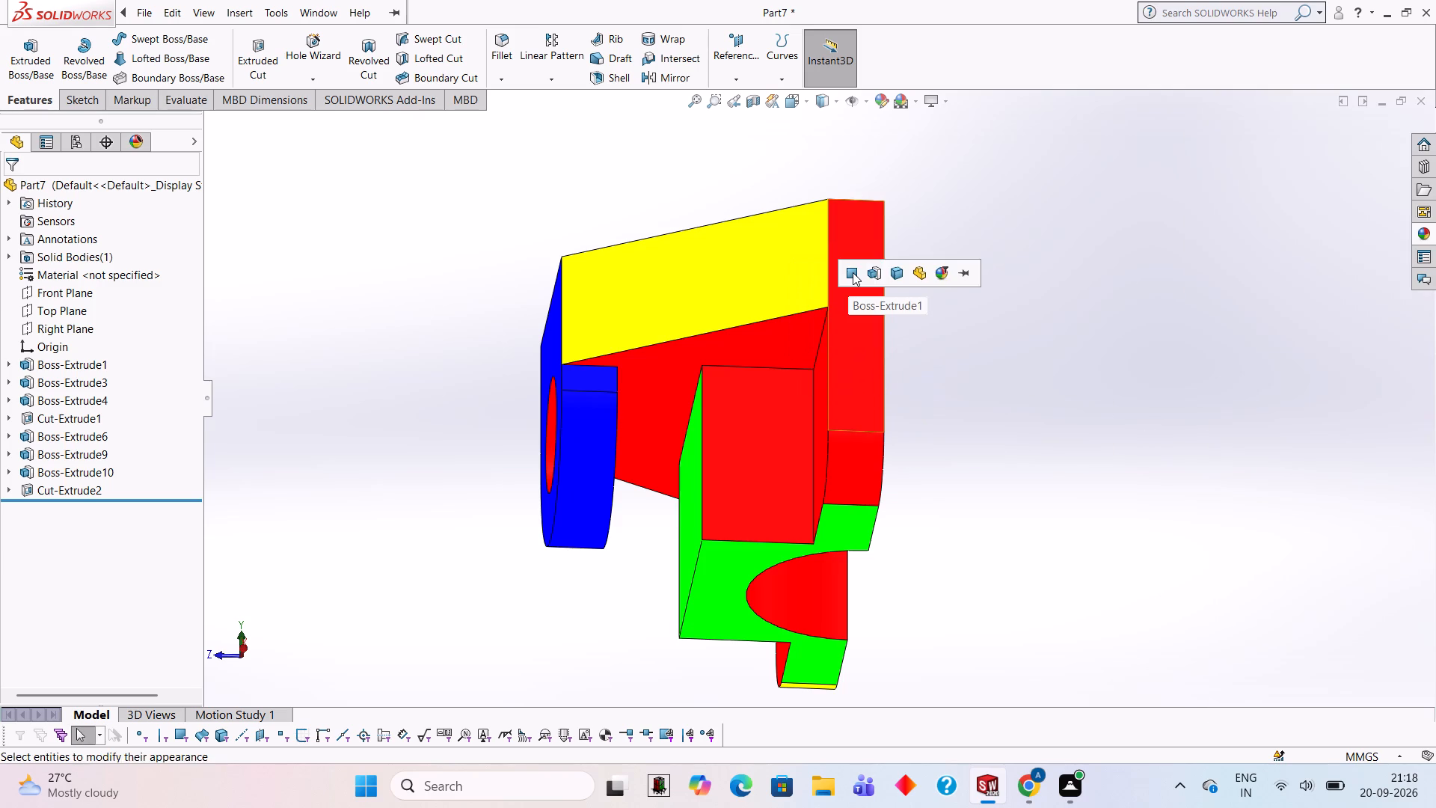
{"action": "left_click", "coordinate": [853, 272]}
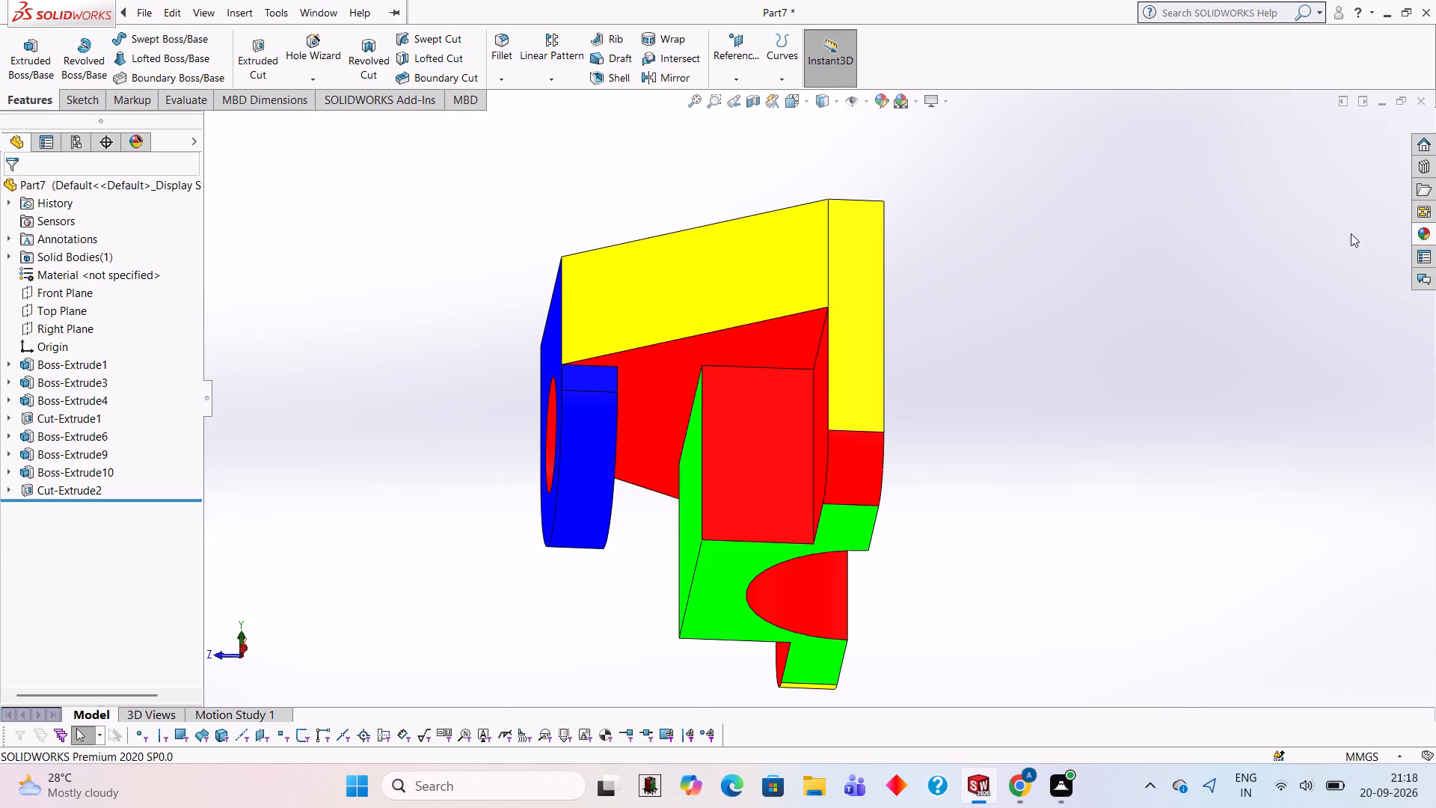
{"action": "left_click", "coordinate": [1424, 235]}
{"action": "left_click_drag", "start_coordinate": [1255, 449], "coordinate": [1219, 471]}
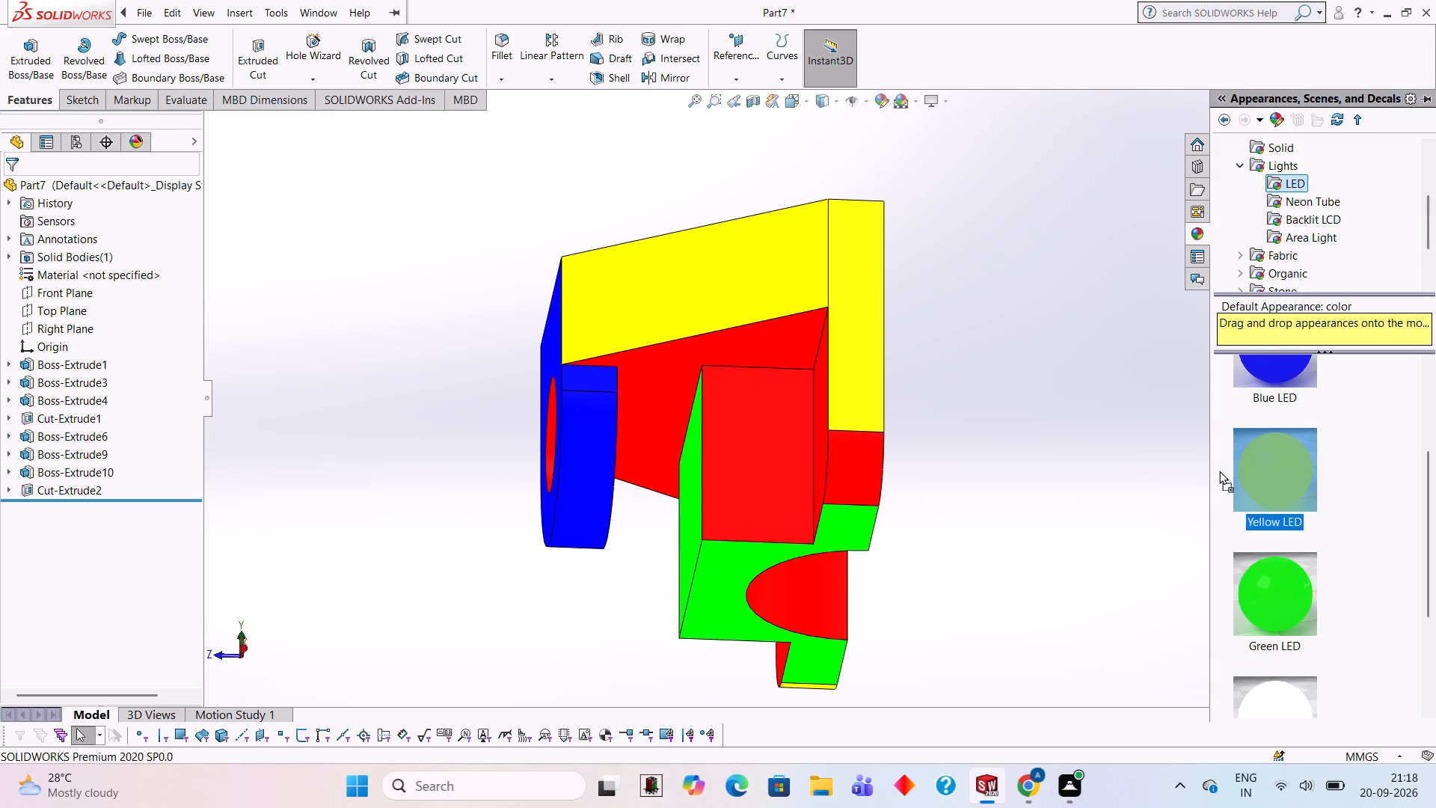
{"action": "left_click_drag", "start_coordinate": [1219, 471], "coordinate": [844, 453]}
{"action": "left_click", "coordinate": [844, 453]}
{"action": "left_click", "coordinate": [932, 376]}
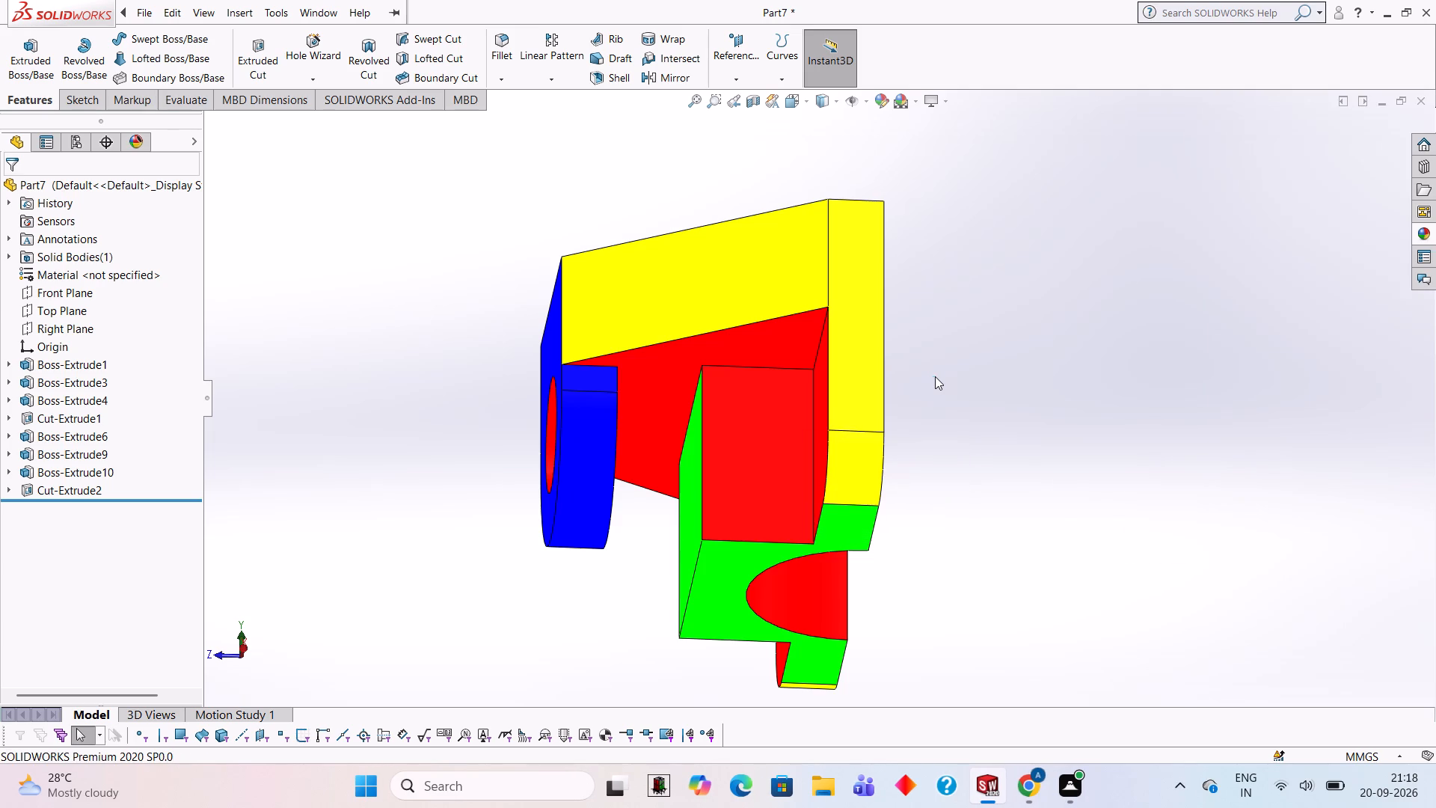
Examine the part from several angles to check the coloured side faces and rounded corners.
{"action": "middle_click_drag", "start_coordinate": [936, 377], "coordinate": [1001, 300]}
{"action": "middle_click_drag", "start_coordinate": [1007, 282], "coordinate": [1029, 257]}
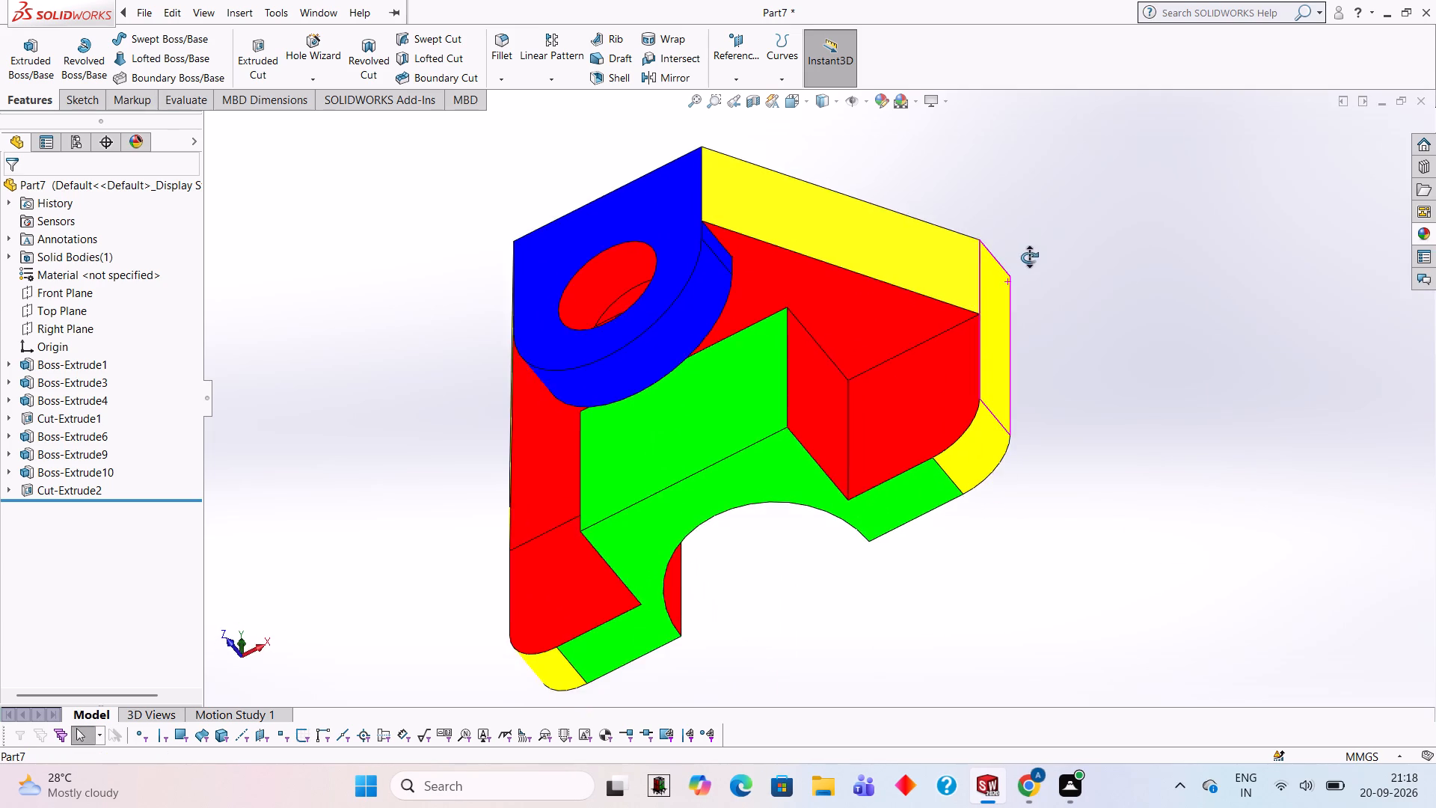
{"action": "middle_click_drag", "start_coordinate": [1029, 257], "coordinate": [1084, 286]}
{"action": "scroll", "coordinate": [1084, 286], "scroll_direction": "up", "scroll_amount": 1}
{"action": "middle_click_drag", "start_coordinate": [1085, 212], "coordinate": [1071, 406]}
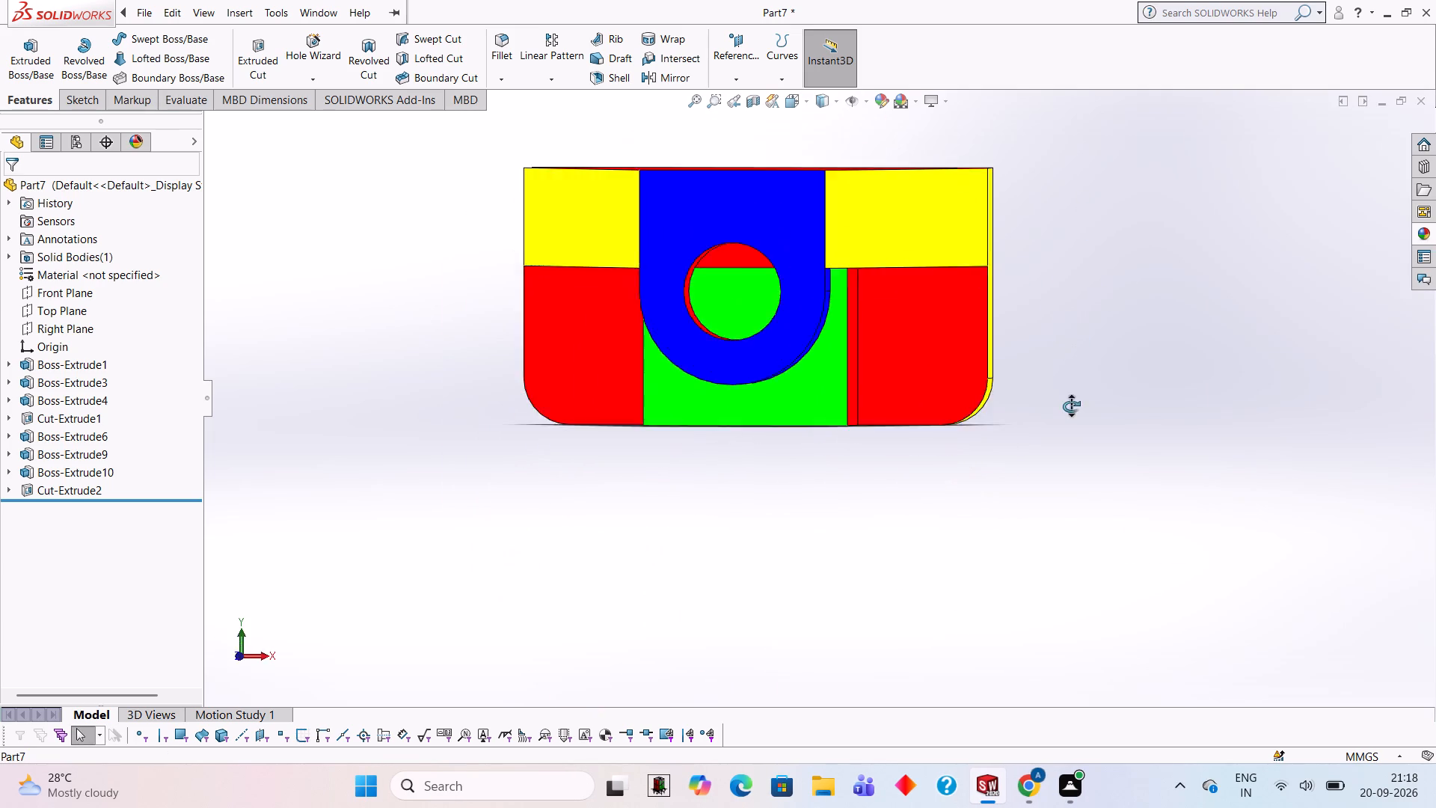
{"action": "middle_click_drag", "start_coordinate": [1071, 406], "coordinate": [1066, 150]}
{"action": "scroll", "coordinate": [1106, 272], "scroll_direction": "down", "scroll_amount": 1}
{"action": "middle_click_drag", "start_coordinate": [1106, 274], "coordinate": [1109, 269]}
{"action": "scroll", "coordinate": [1105, 272], "scroll_direction": "up", "scroll_amount": 1}
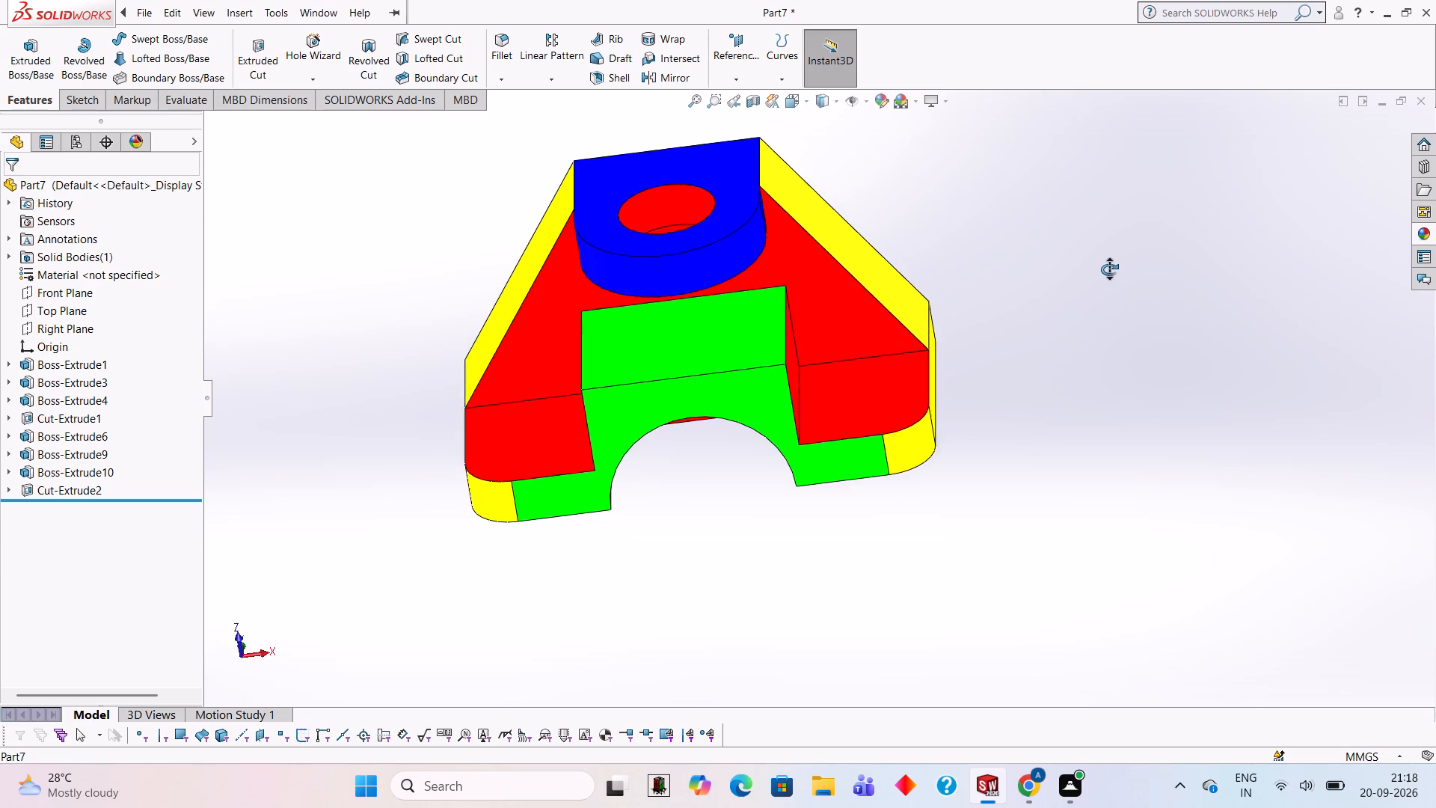
{"action": "middle_click_drag", "start_coordinate": [1109, 269], "coordinate": [1112, 266]}
{"action": "middle_click_drag", "start_coordinate": [1095, 257], "coordinate": [1103, 220]}
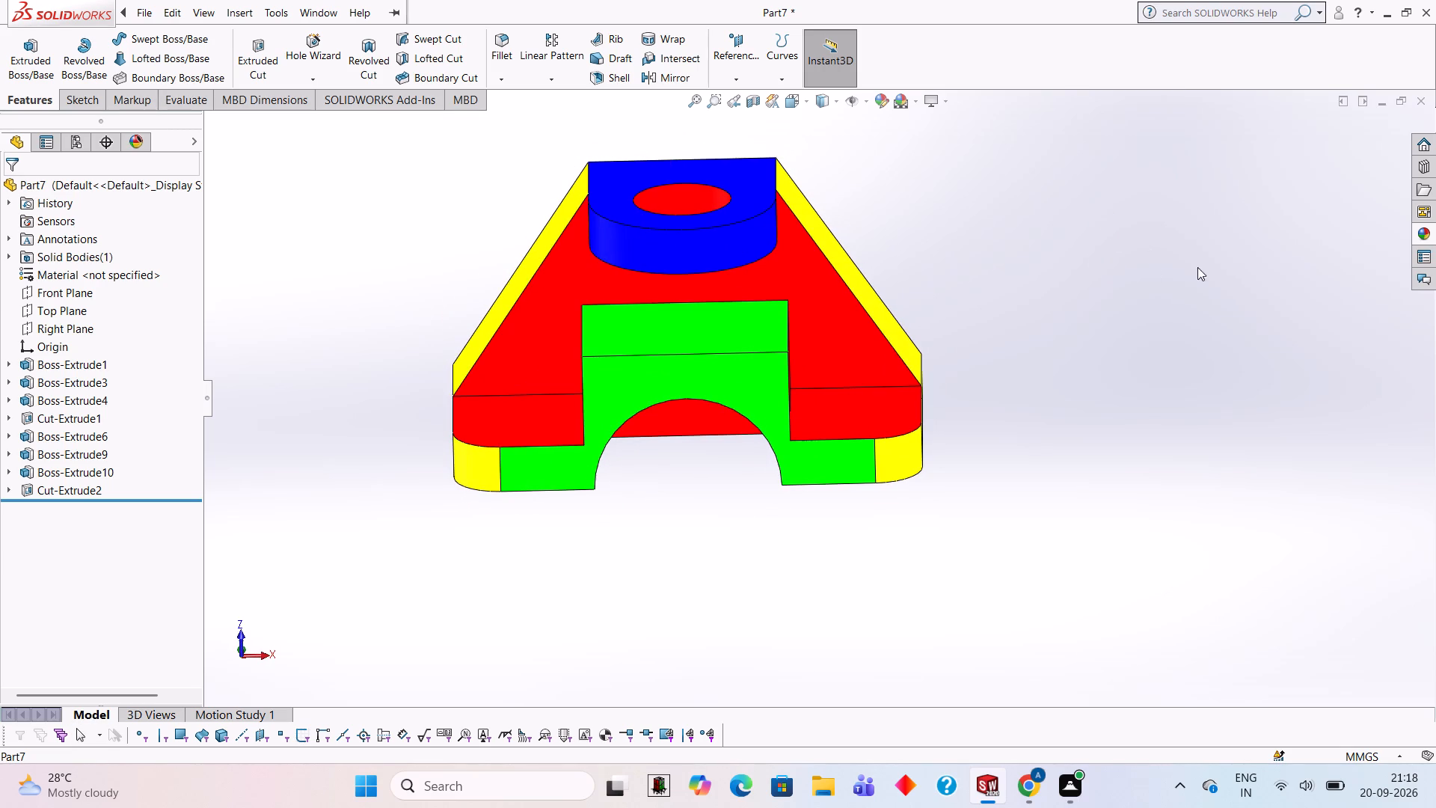
Apply the Pink appearance from the Solid category to only the red trapezoidal Boss-Extrude6 face beneath the blue boss.
{"action": "left_click", "coordinate": [1435, 233]}
{"action": "scroll", "coordinate": [1228, 464], "scroll_direction": "down", "scroll_amount": 1}
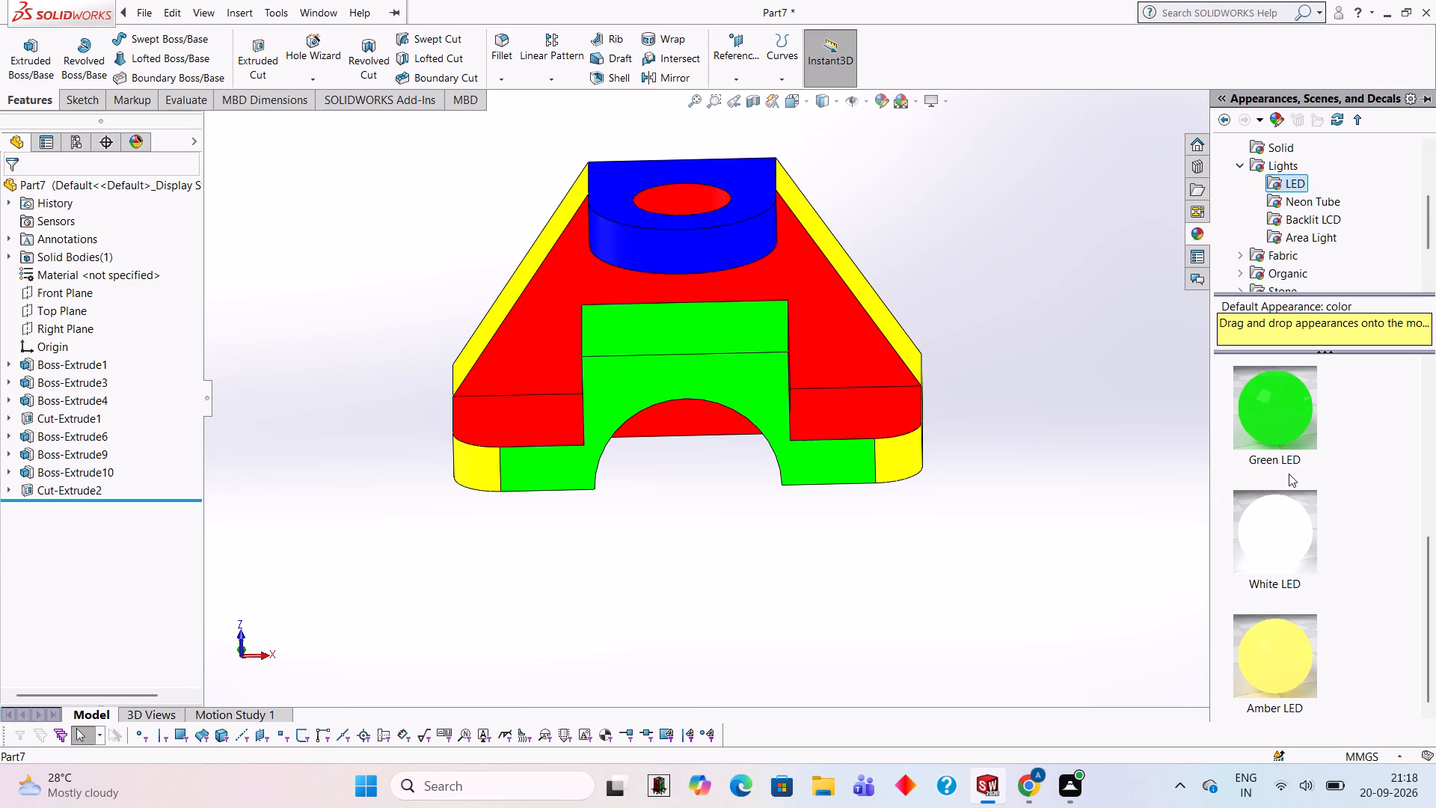
{"action": "scroll", "coordinate": [1289, 474], "scroll_direction": "up", "scroll_amount": 6}
{"action": "scroll", "coordinate": [1268, 460], "scroll_direction": "down", "scroll_amount": 4}
{"action": "scroll", "coordinate": [1268, 460], "scroll_direction": "up", "scroll_amount": 1}
{"action": "scroll", "coordinate": [1266, 460], "scroll_direction": "down", "scroll_amount": 1}
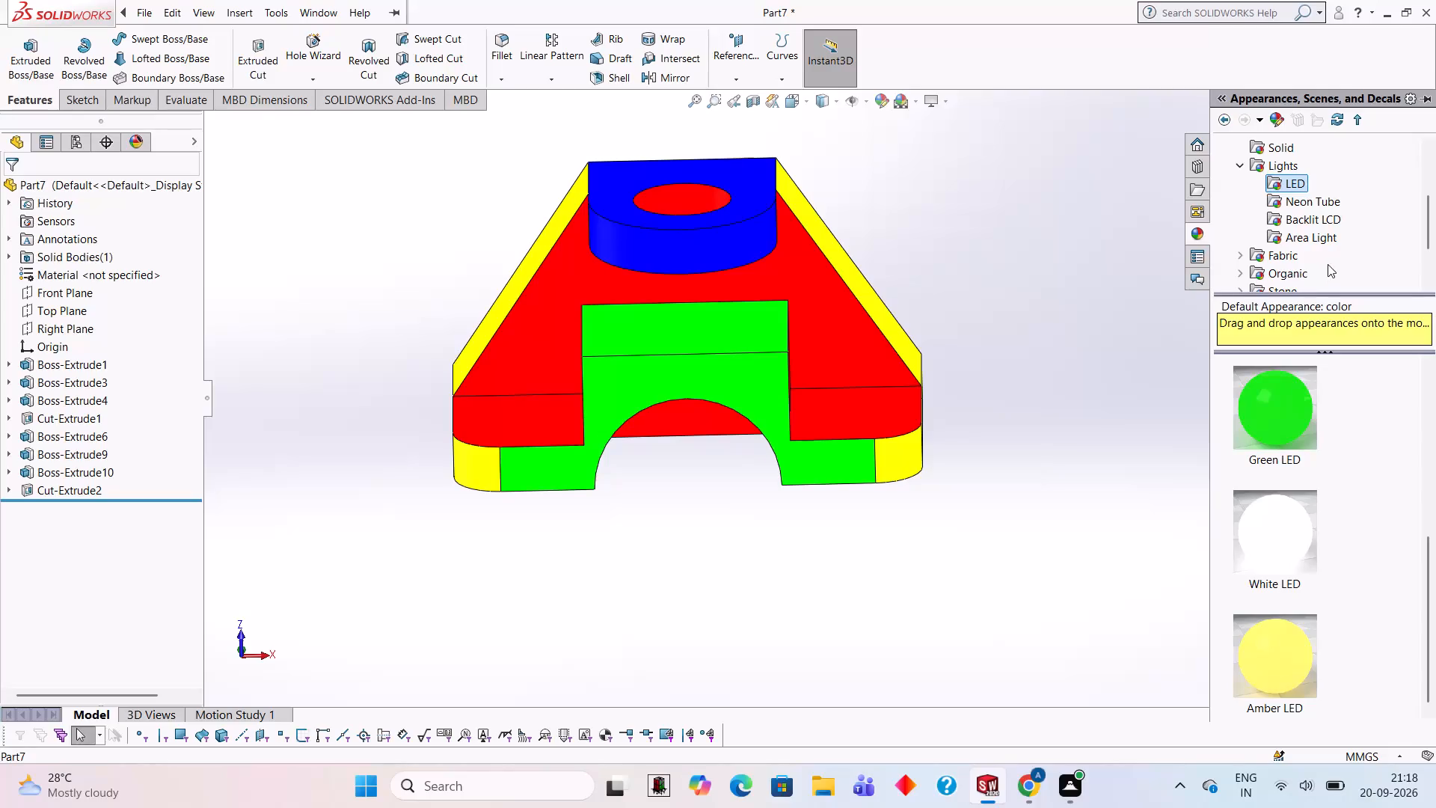
{"action": "left_click", "coordinate": [1271, 146]}
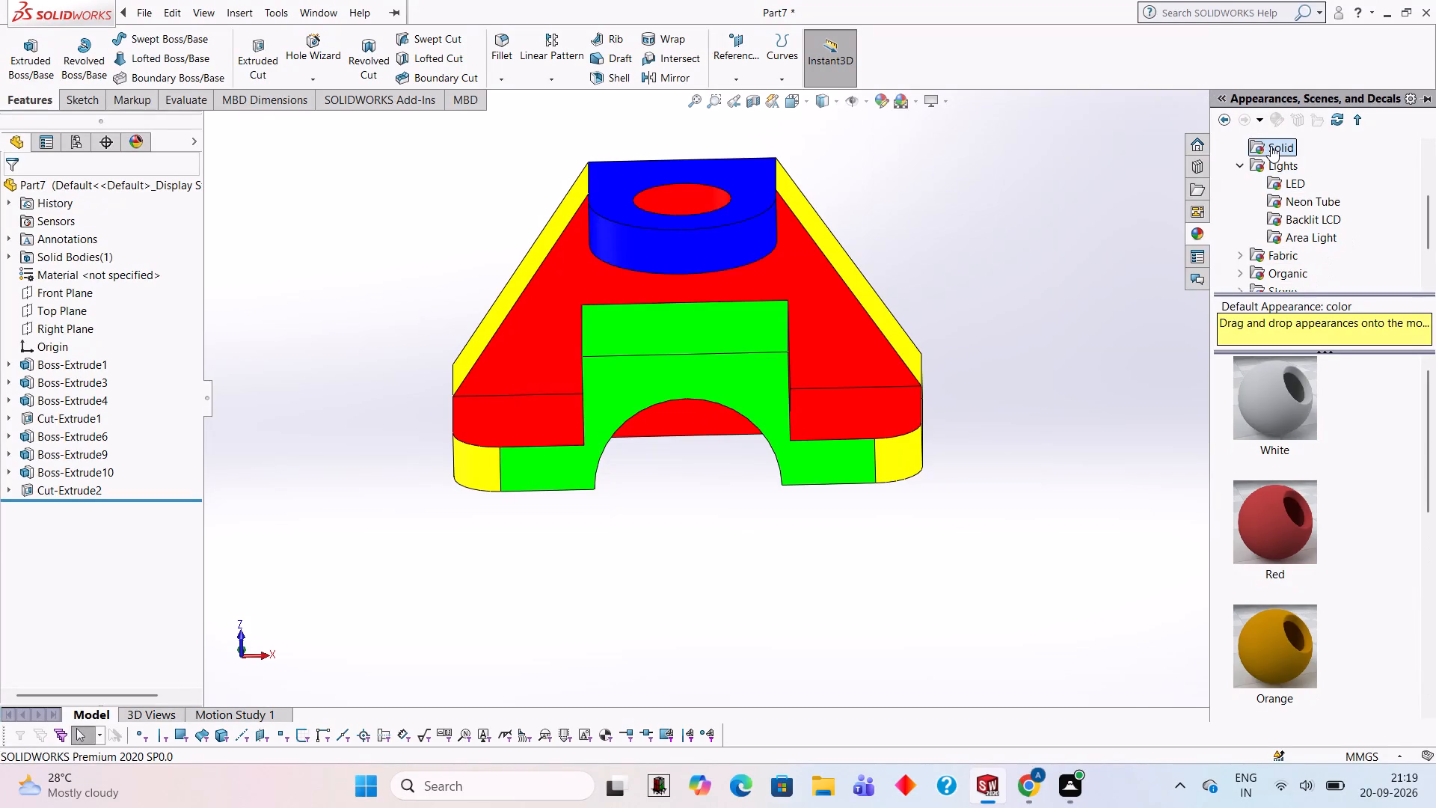
{"action": "scroll", "coordinate": [1233, 518], "scroll_direction": "down", "scroll_amount": 6}
{"action": "left_click_drag", "start_coordinate": [1264, 646], "coordinate": [838, 334]}
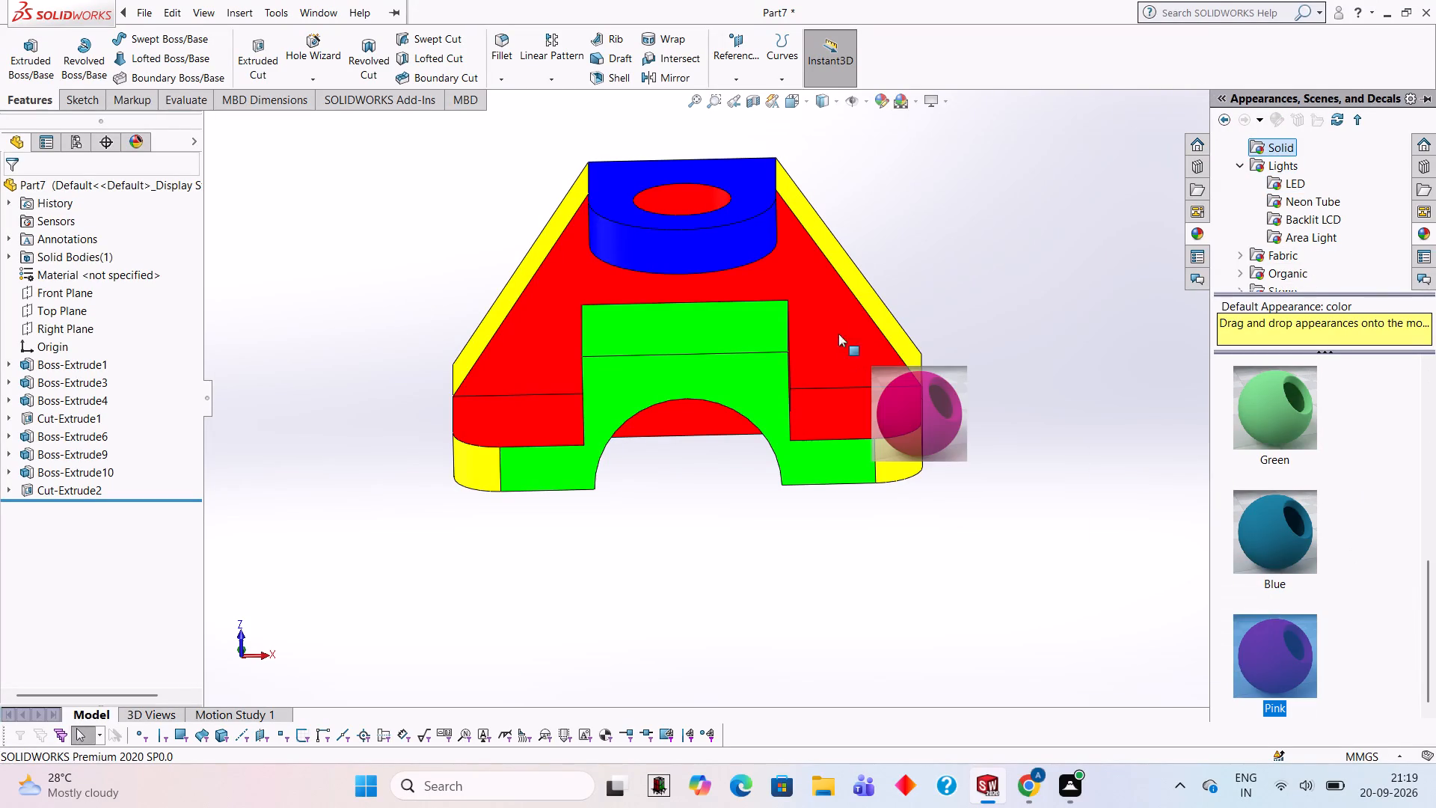
{"action": "left_click_drag", "start_coordinate": [838, 334], "coordinate": [835, 307]}
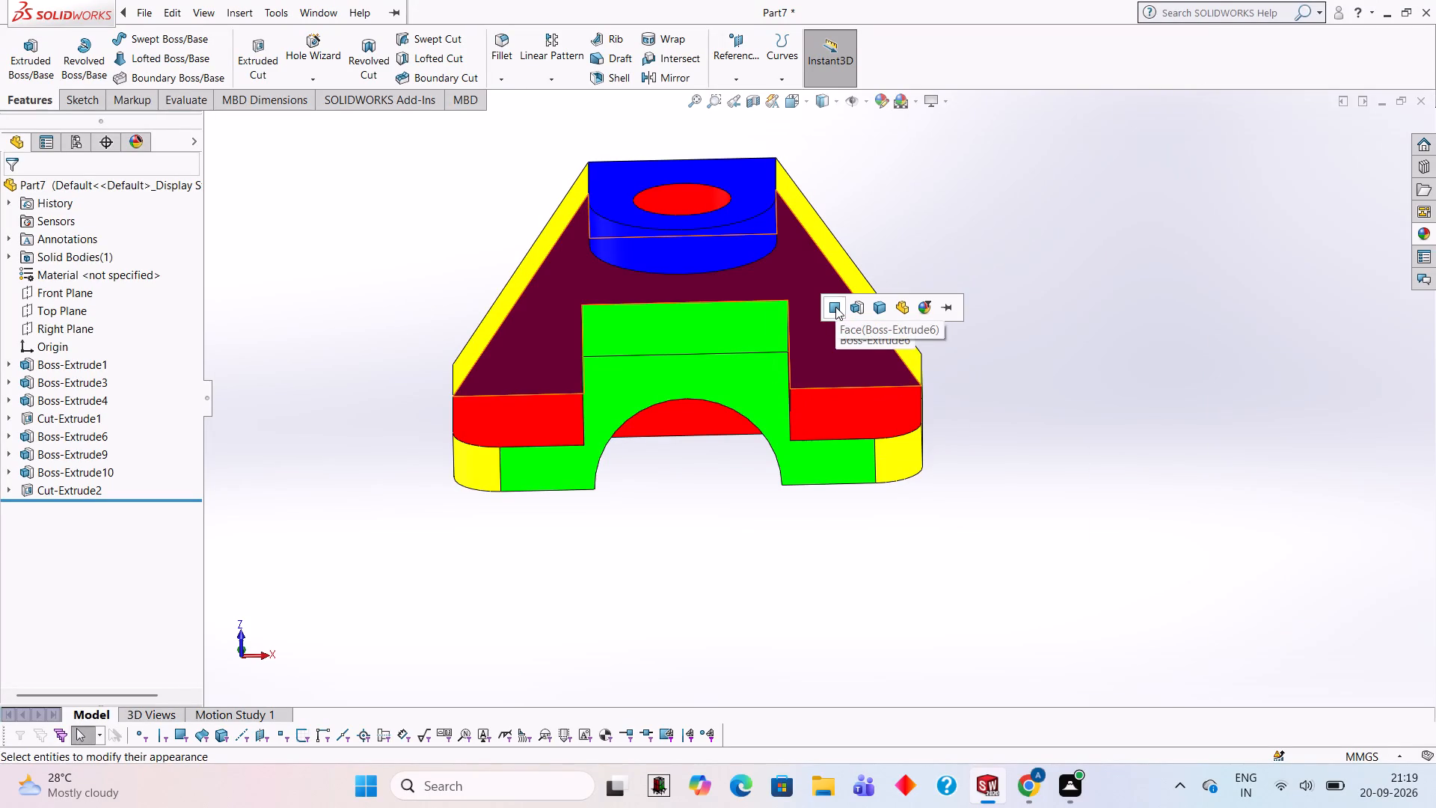
{"action": "left_click", "coordinate": [835, 307]}
{"action": "left_click", "coordinate": [1088, 254]}
Examine the recoloured trapezoidal face and the rest of the part from several angles.
{"action": "middle_click_drag", "start_coordinate": [1092, 261], "coordinate": [1155, 385]}
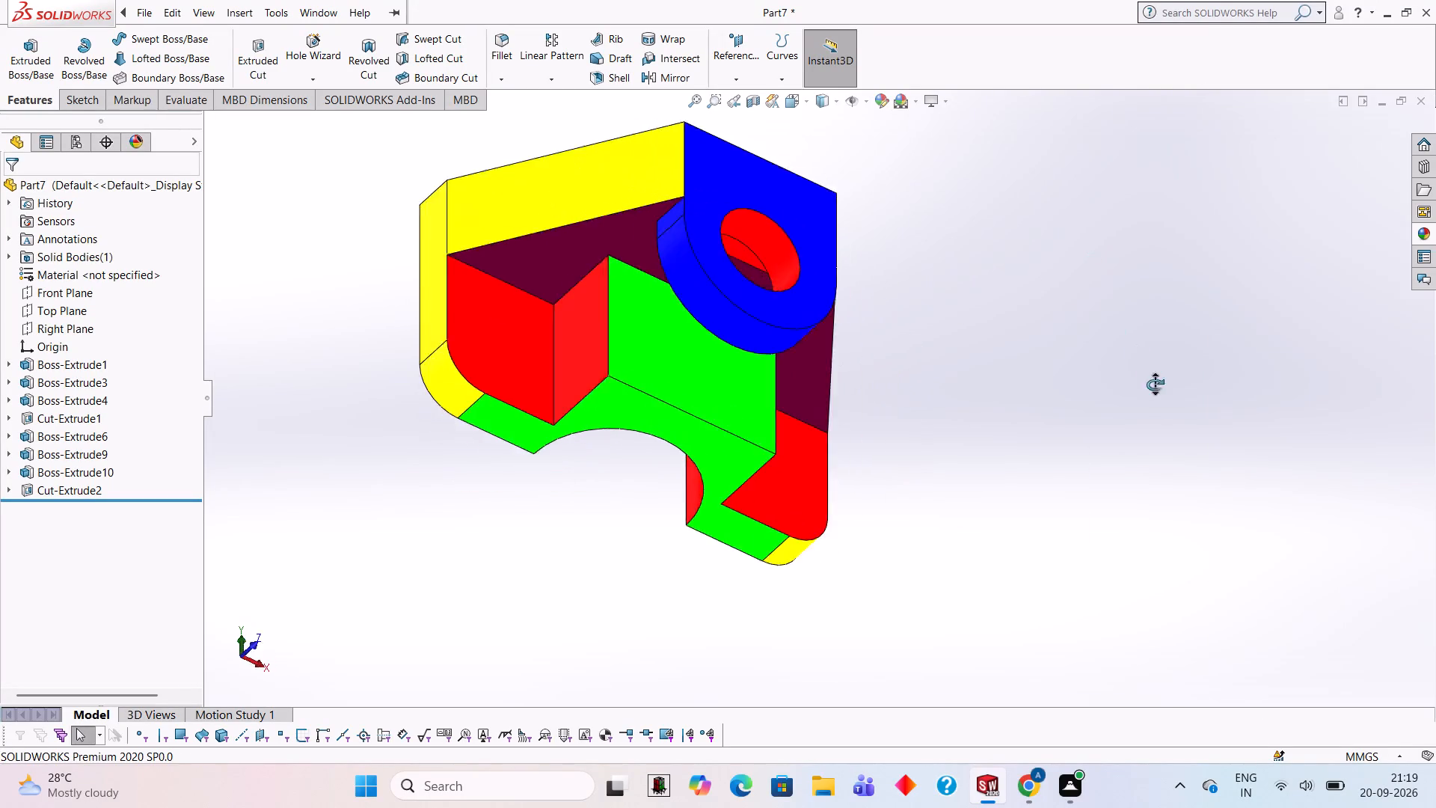
{"action": "middle_click_drag", "start_coordinate": [1155, 385], "coordinate": [1094, 296]}
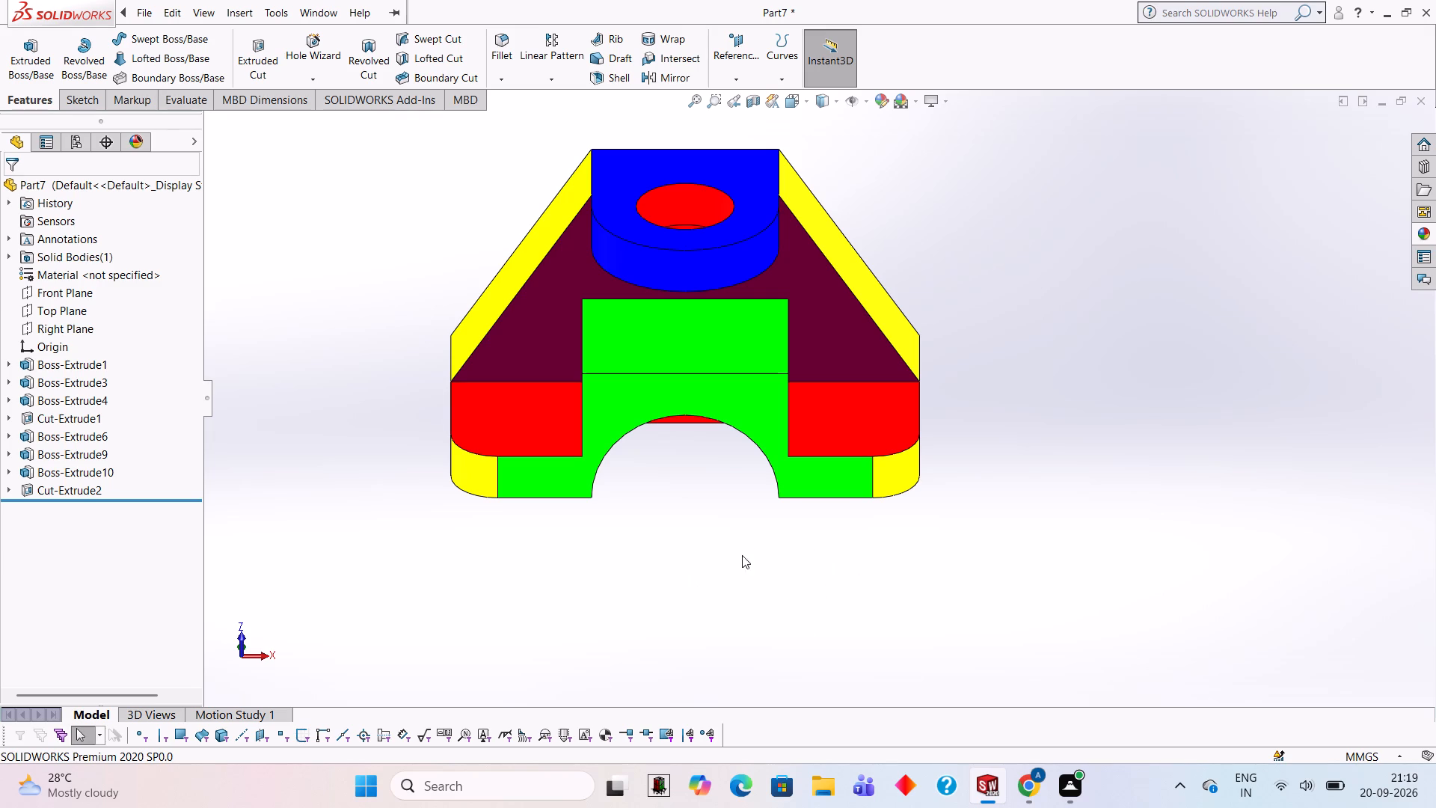
{"action": "middle_click_drag", "start_coordinate": [1105, 347], "coordinate": [1159, 509]}
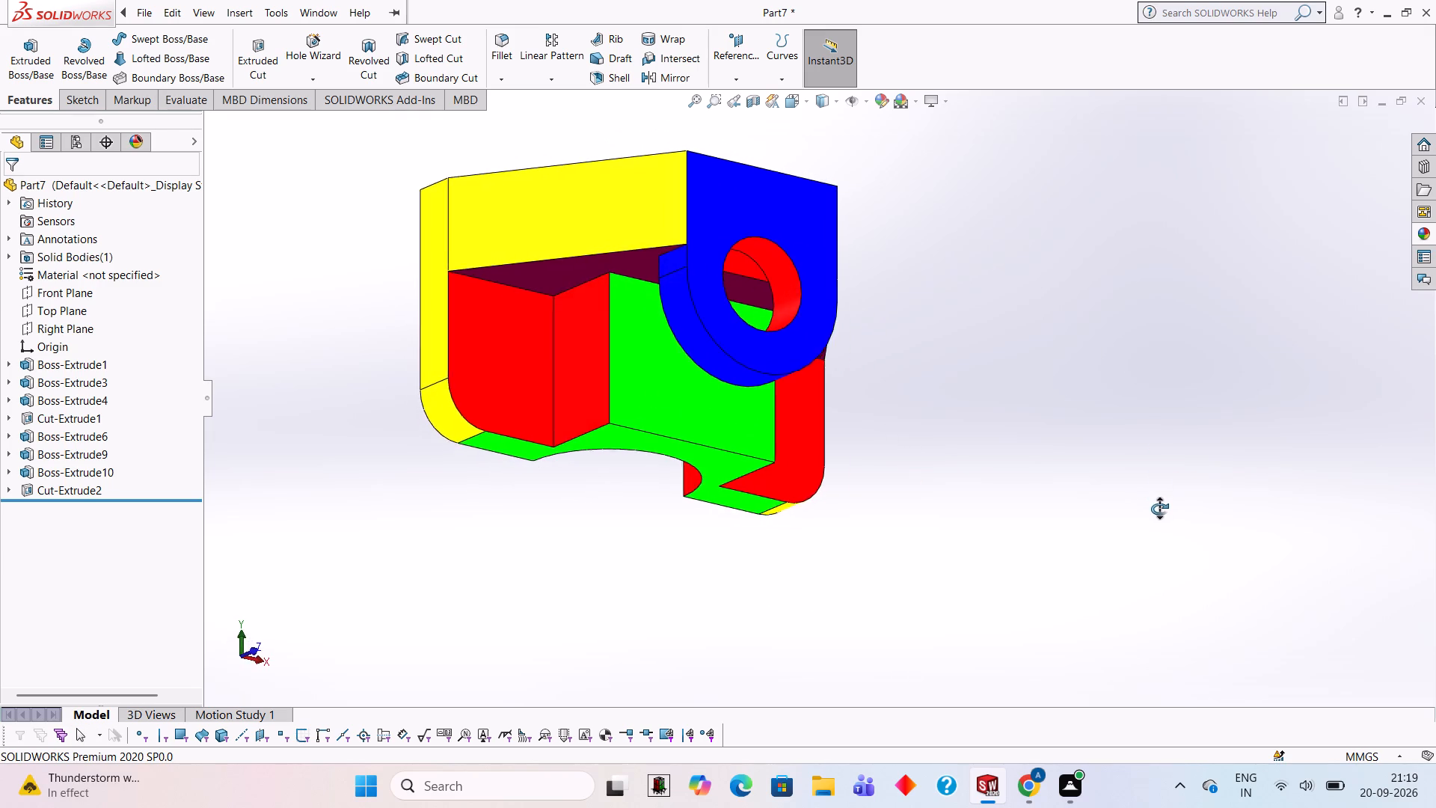
{"action": "middle_click_drag", "start_coordinate": [1159, 509], "coordinate": [1163, 512]}
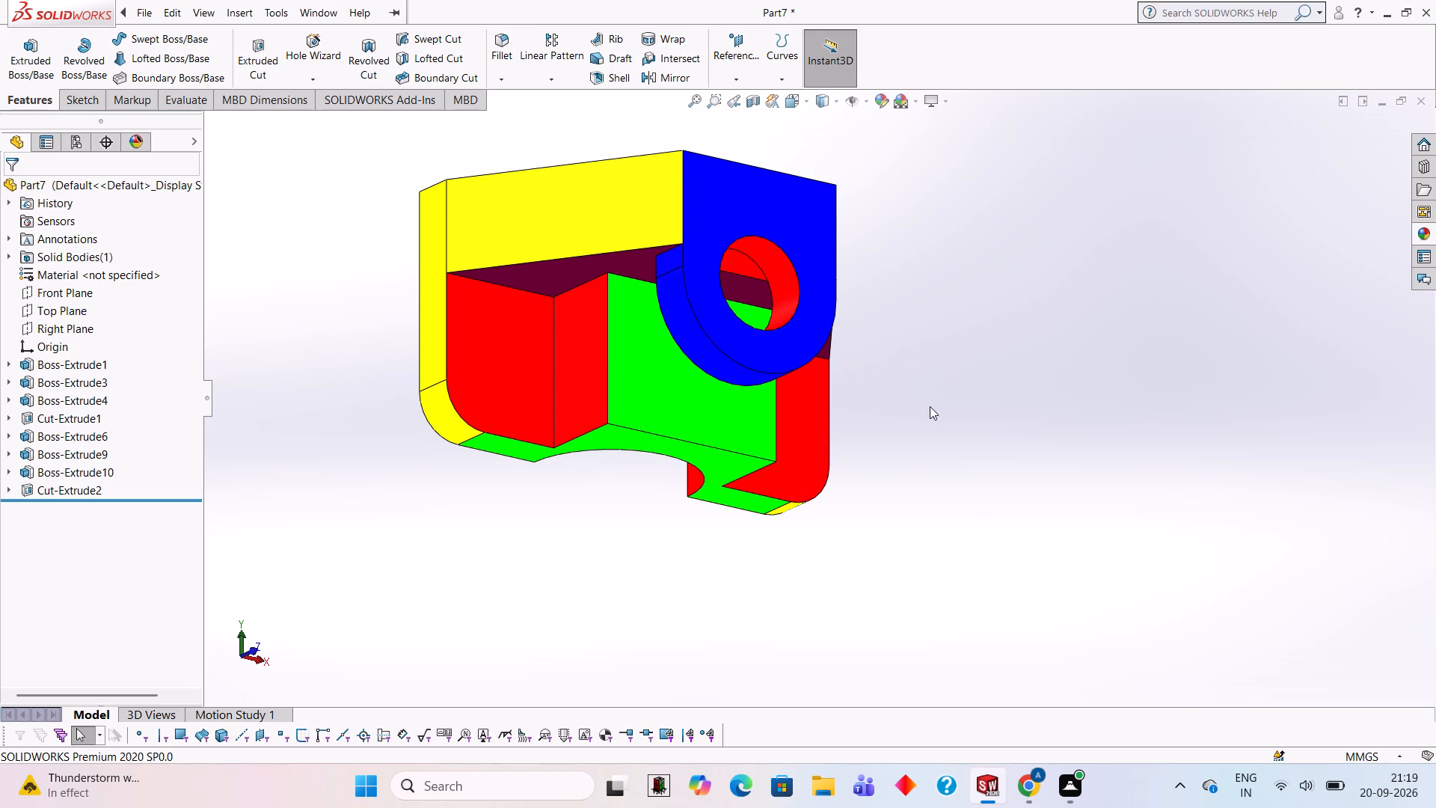
{"action": "middle_click_drag", "start_coordinate": [937, 448], "coordinate": [886, 385]}
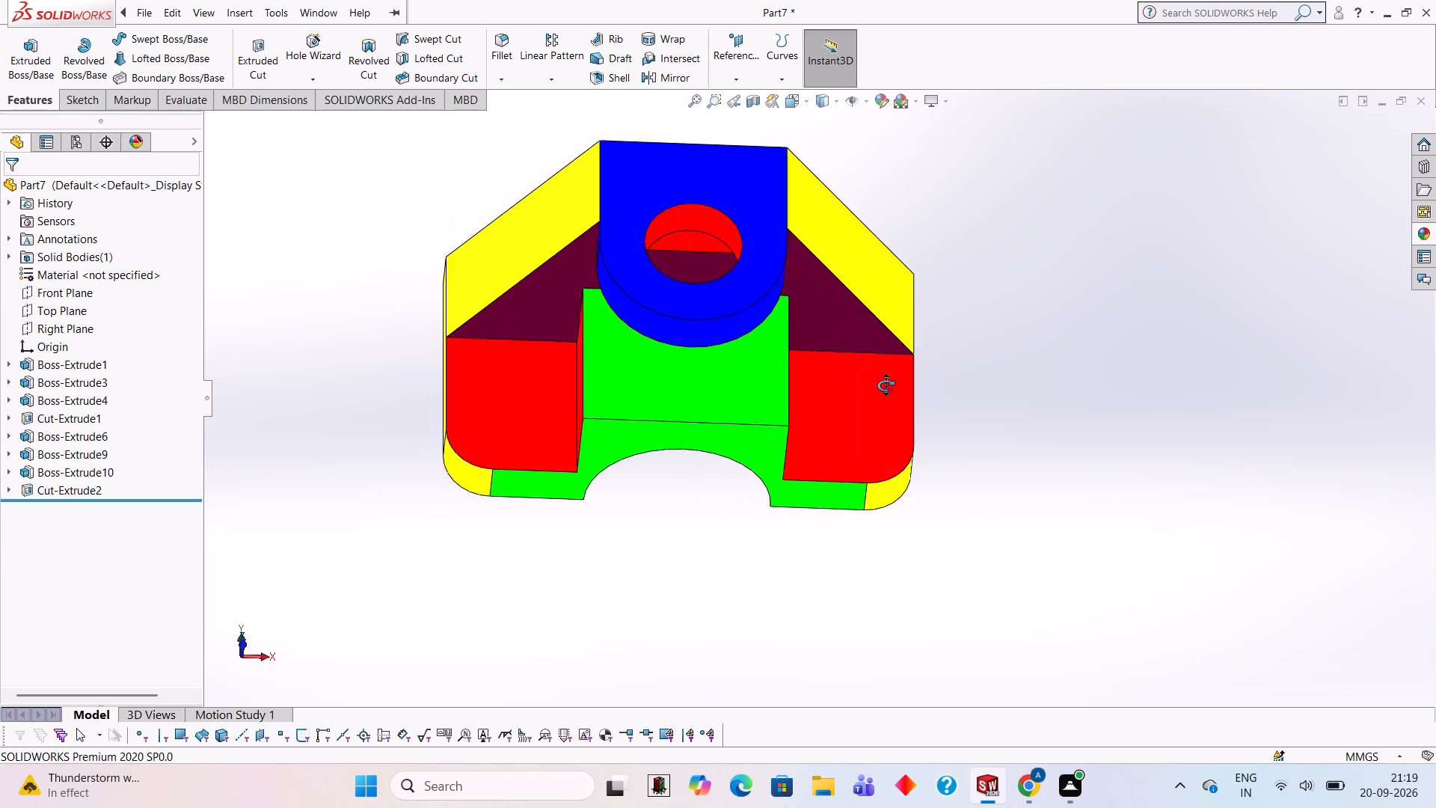
{"action": "middle_click_drag", "start_coordinate": [886, 385], "coordinate": [1002, 559]}
{"action": "middle_click_drag", "start_coordinate": [1009, 387], "coordinate": [892, 396]}
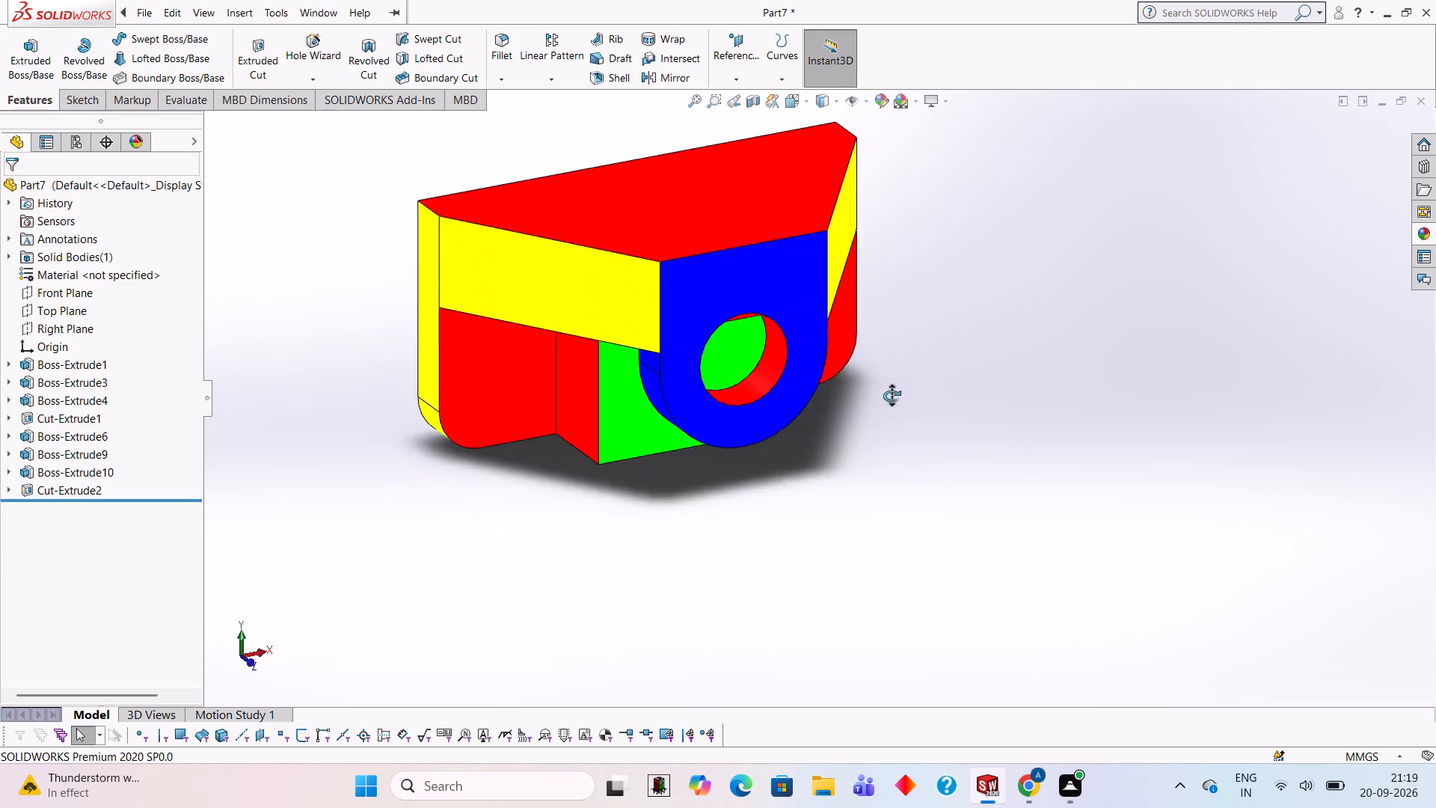
Examine the coloured part from its underside and front, ending on a view facing the arched cut and holed boss.
{"action": "middle_click_drag", "start_coordinate": [892, 396], "coordinate": [883, 249]}
{"action": "middle_click_drag", "start_coordinate": [890, 231], "coordinate": [914, 220]}
{"action": "middle_click", "coordinate": [919, 194]}
{"action": "middle_click_drag", "start_coordinate": [923, 185], "coordinate": [930, 153]}
{"action": "middle_click_drag", "start_coordinate": [951, 435], "coordinate": [890, 289]}
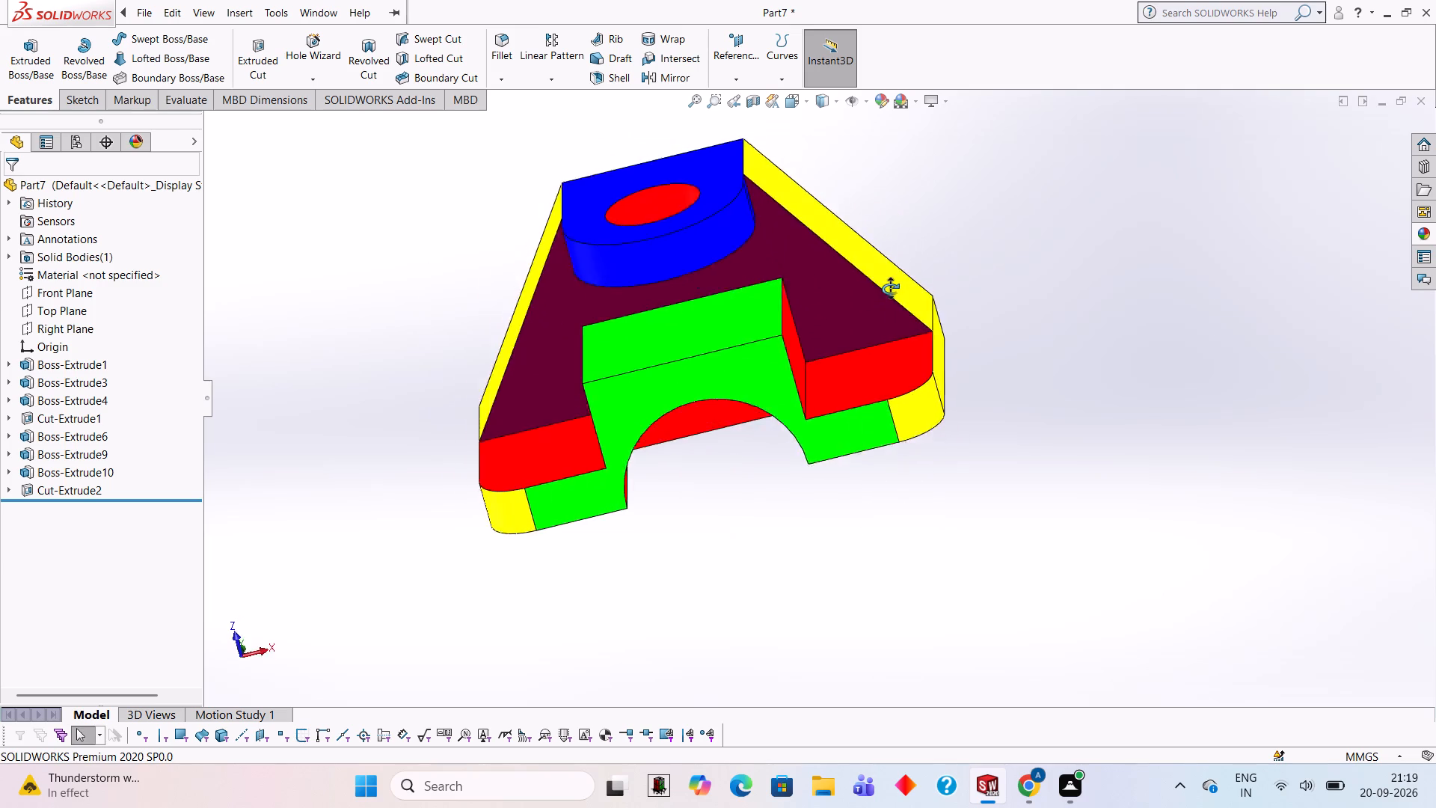
{"action": "middle_click_drag", "start_coordinate": [890, 289], "coordinate": [921, 304]}
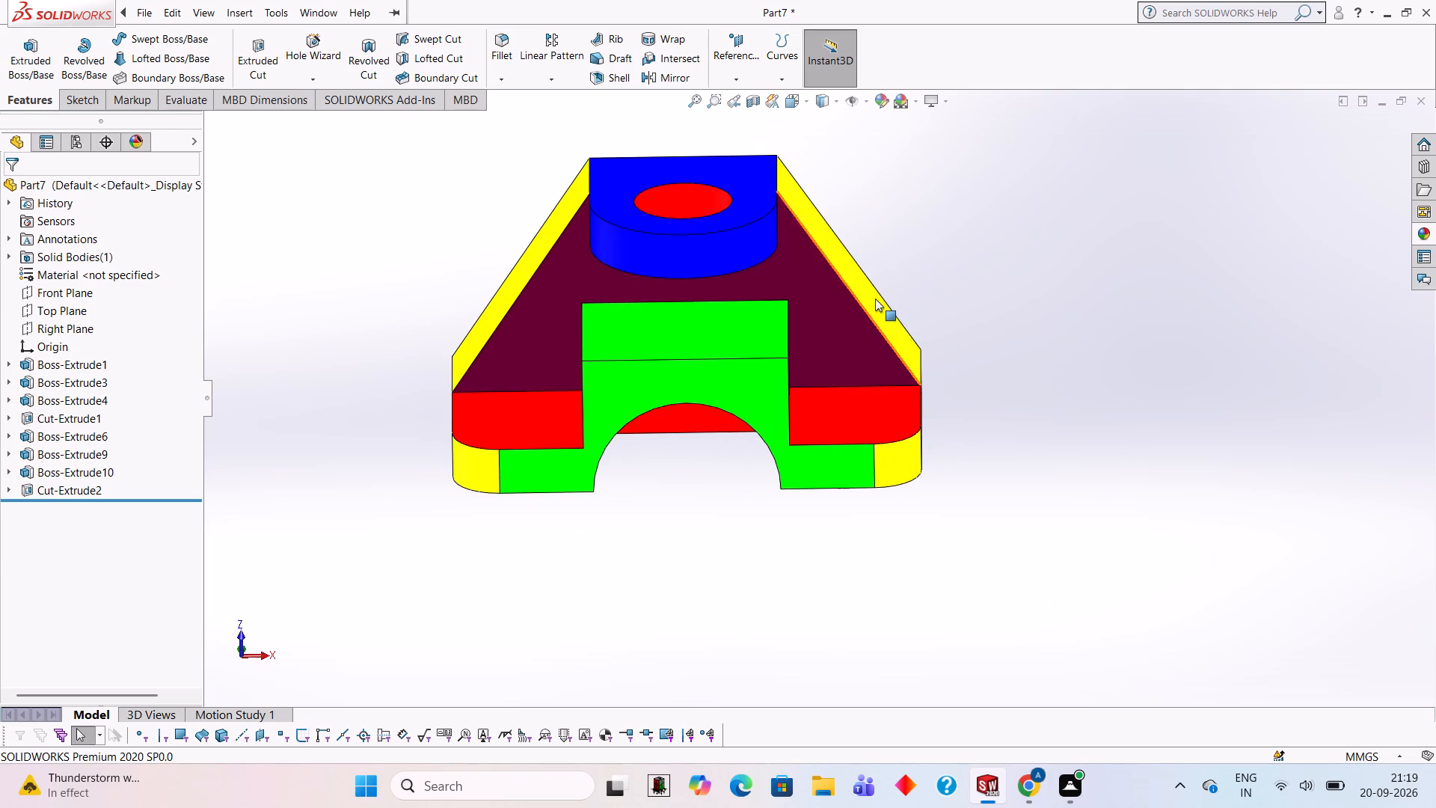
{"action": "scroll", "coordinate": [875, 291], "scroll_direction": "up", "scroll_amount": 1}
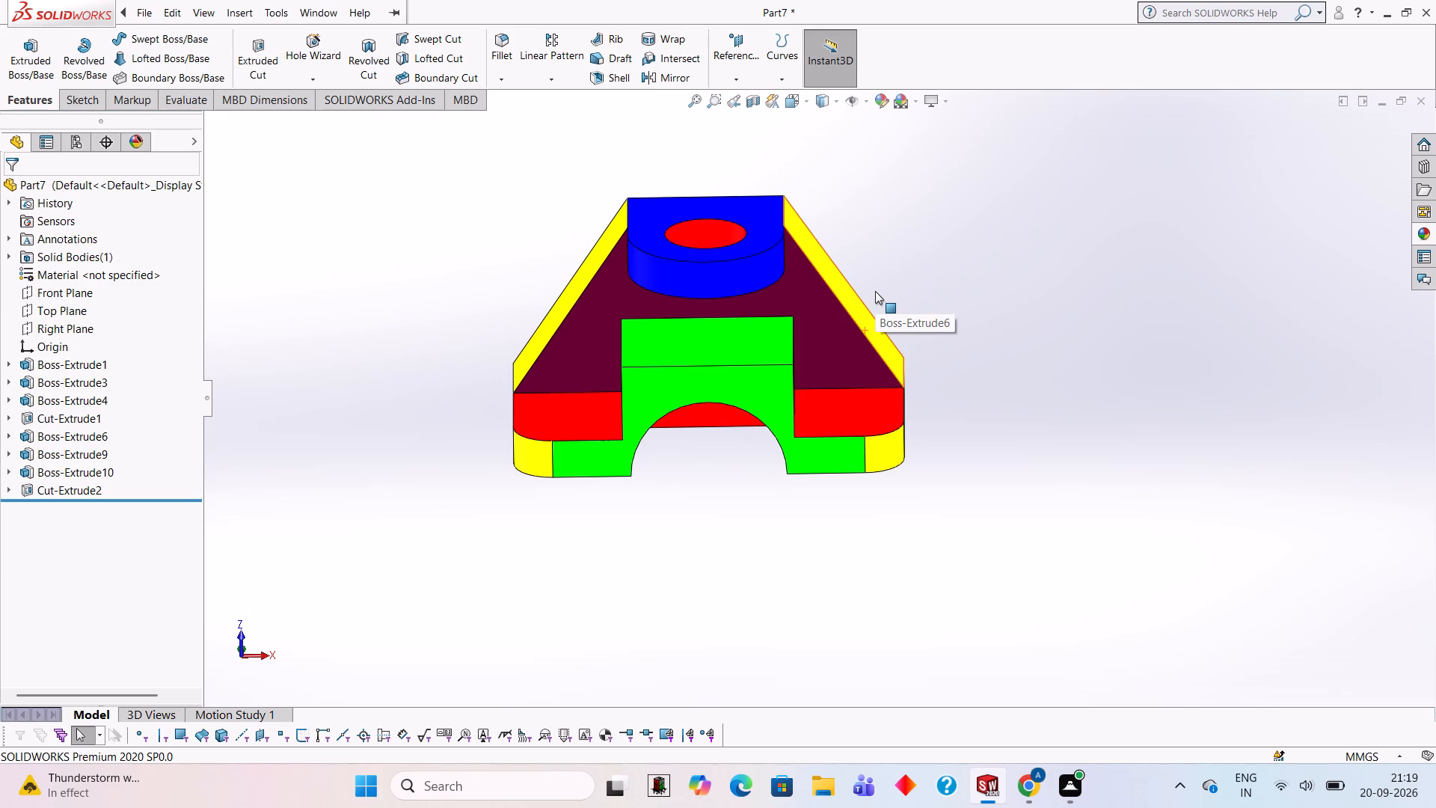
Save the part in the Documents folder as a SOLIDWORKS Part file named 565656.
{"action": "key", "text": "ctrl+s"}
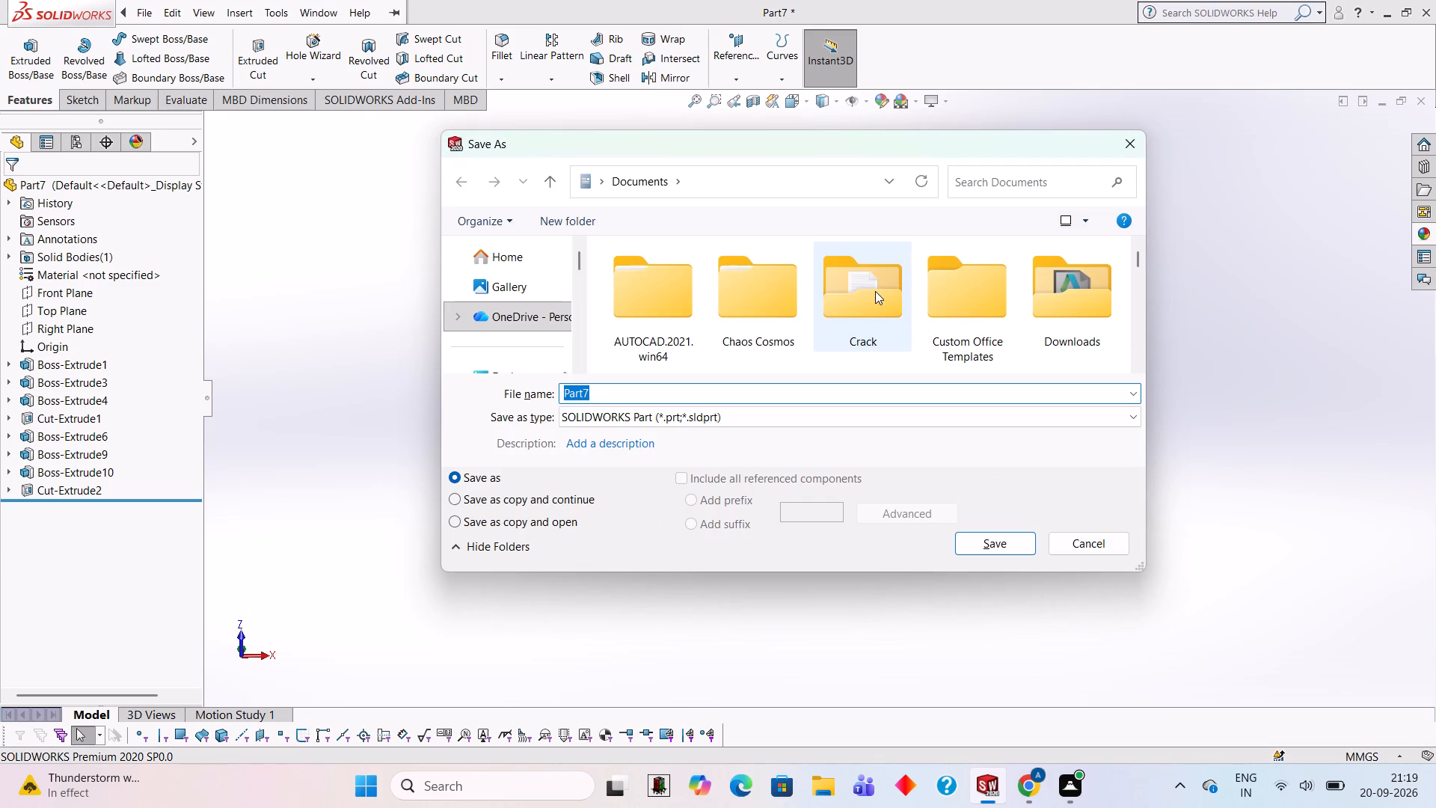
{"action": "type", "text": "54"}
{"action": "key", "text": "BackSpace"}
{"action": "type", "text": "555555"}
{"action": "key", "text": "BackSpace"}
{"action": "key", "text": "BackSpace"}
{"action": "key", "text": "BackSpace"}
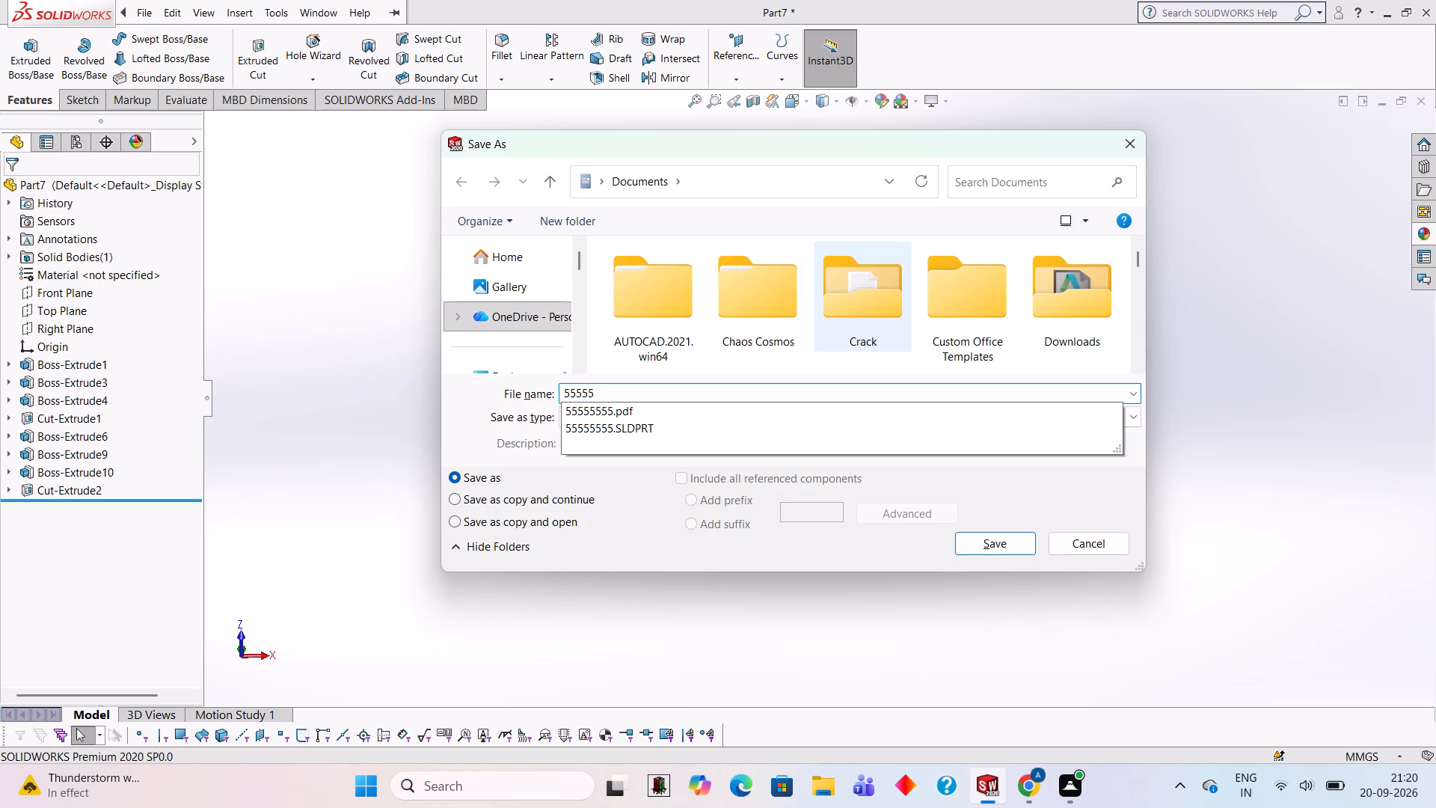
{"action": "key", "text": "BackSpace"}
{"action": "key", "text": "BackSpace"}
{"action": "key", "text": "BackSpace"}
{"action": "type", "text": "65656"}
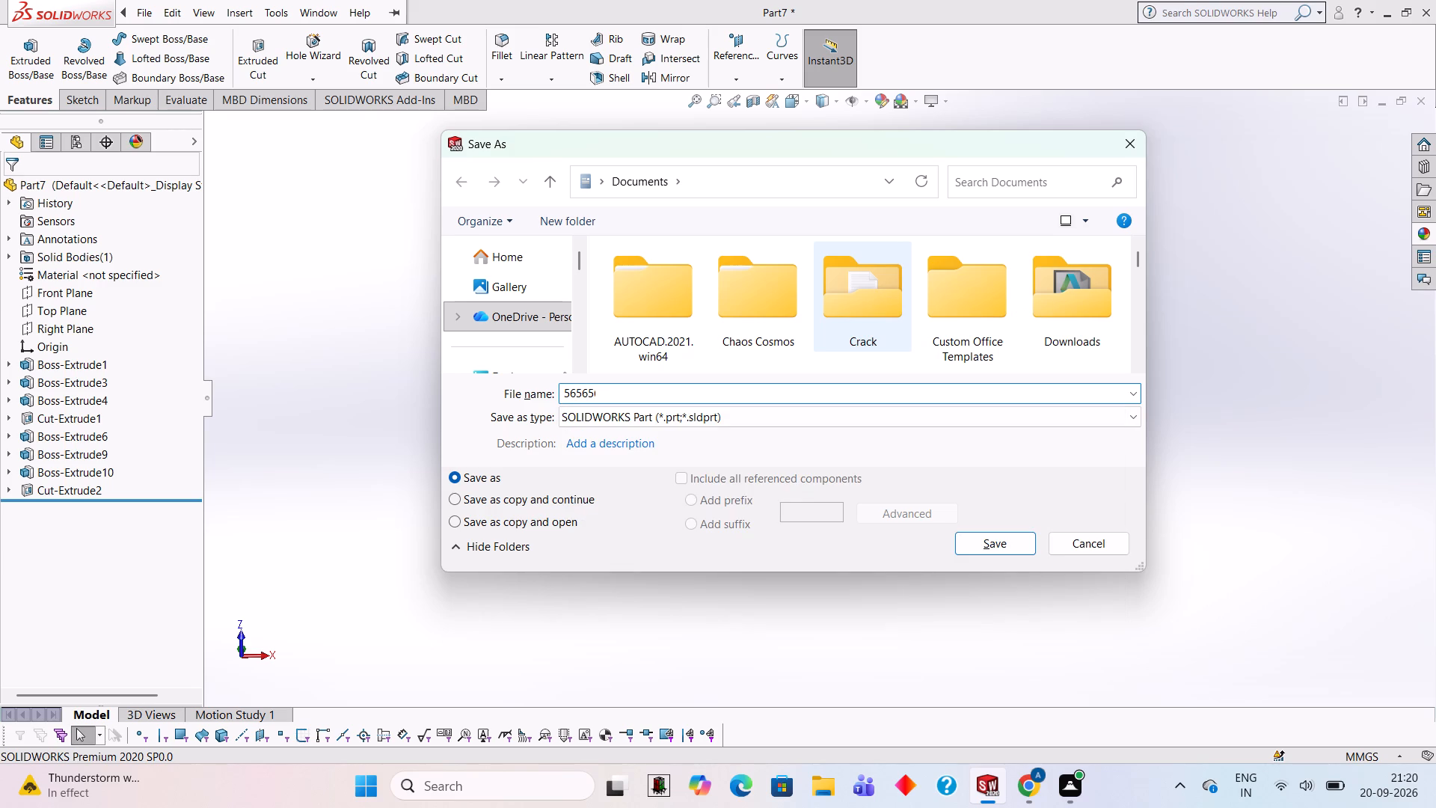
{"action": "left_click", "coordinate": [1010, 543]}
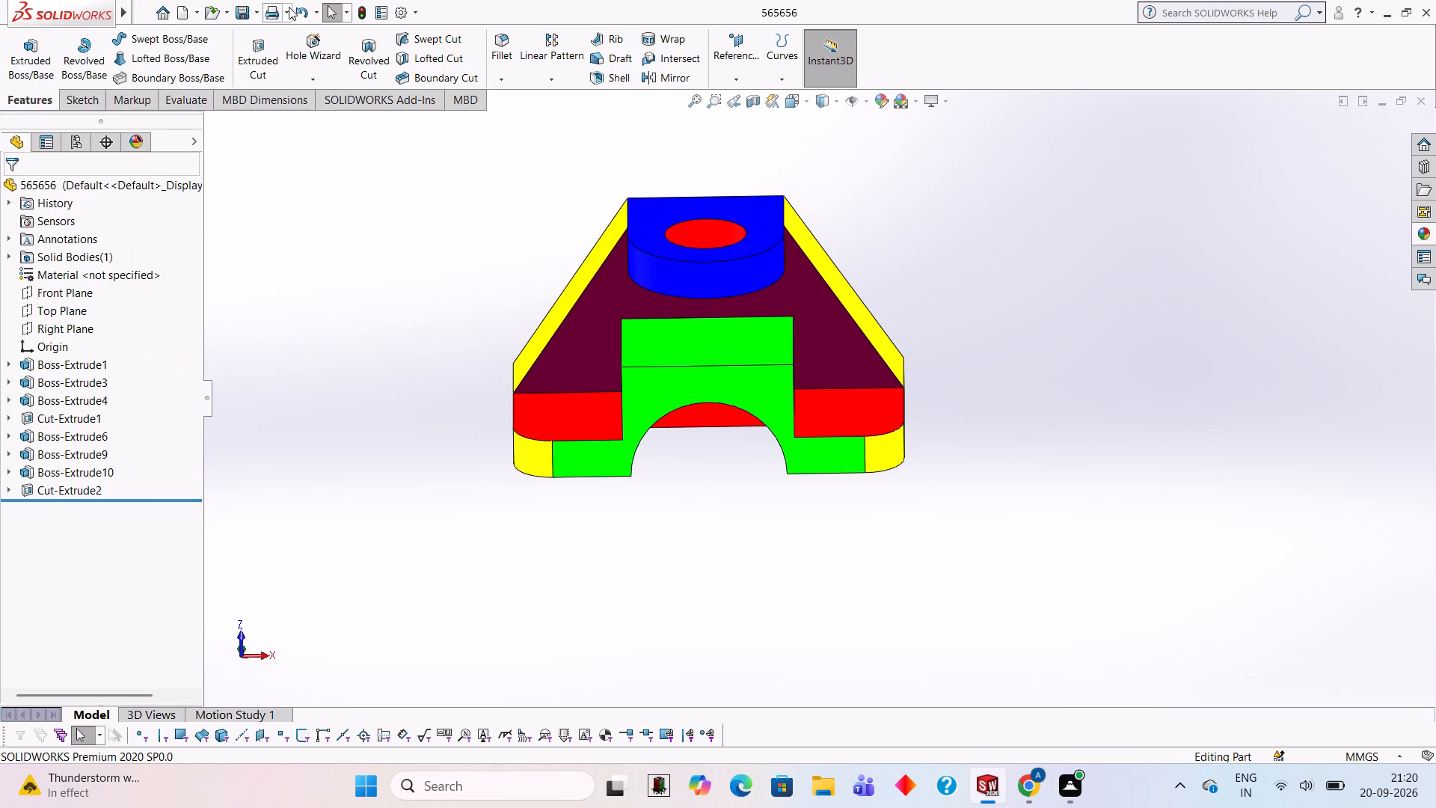
Save the part also as an Adobe Portable Document Format (PDF) file named 565656 in the Documents folder.
{"action": "left_click", "coordinate": [254, 7]}
{"action": "left_click", "coordinate": [269, 55]}
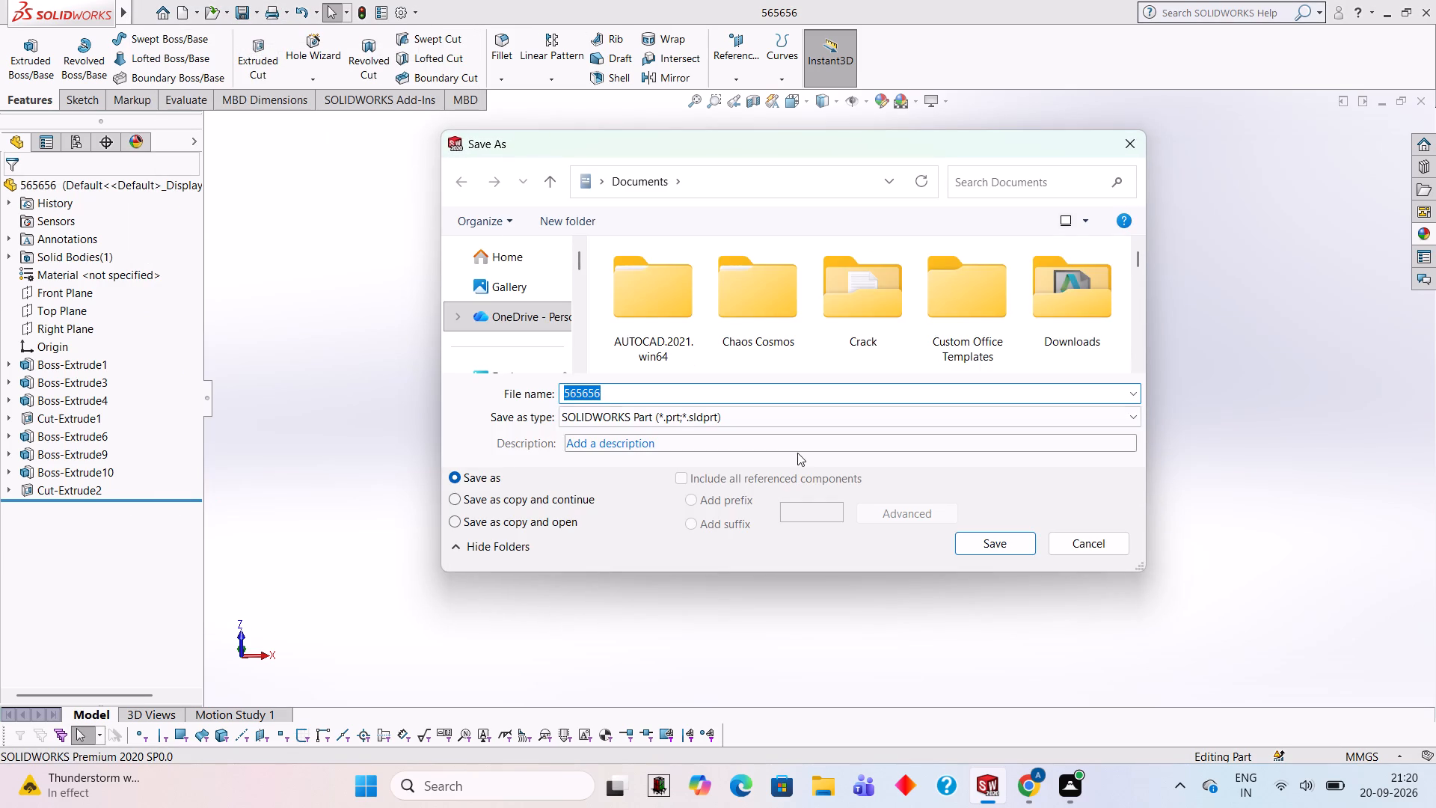
{"action": "left_click", "coordinate": [805, 415]}
{"action": "left_click", "coordinate": [681, 111]}
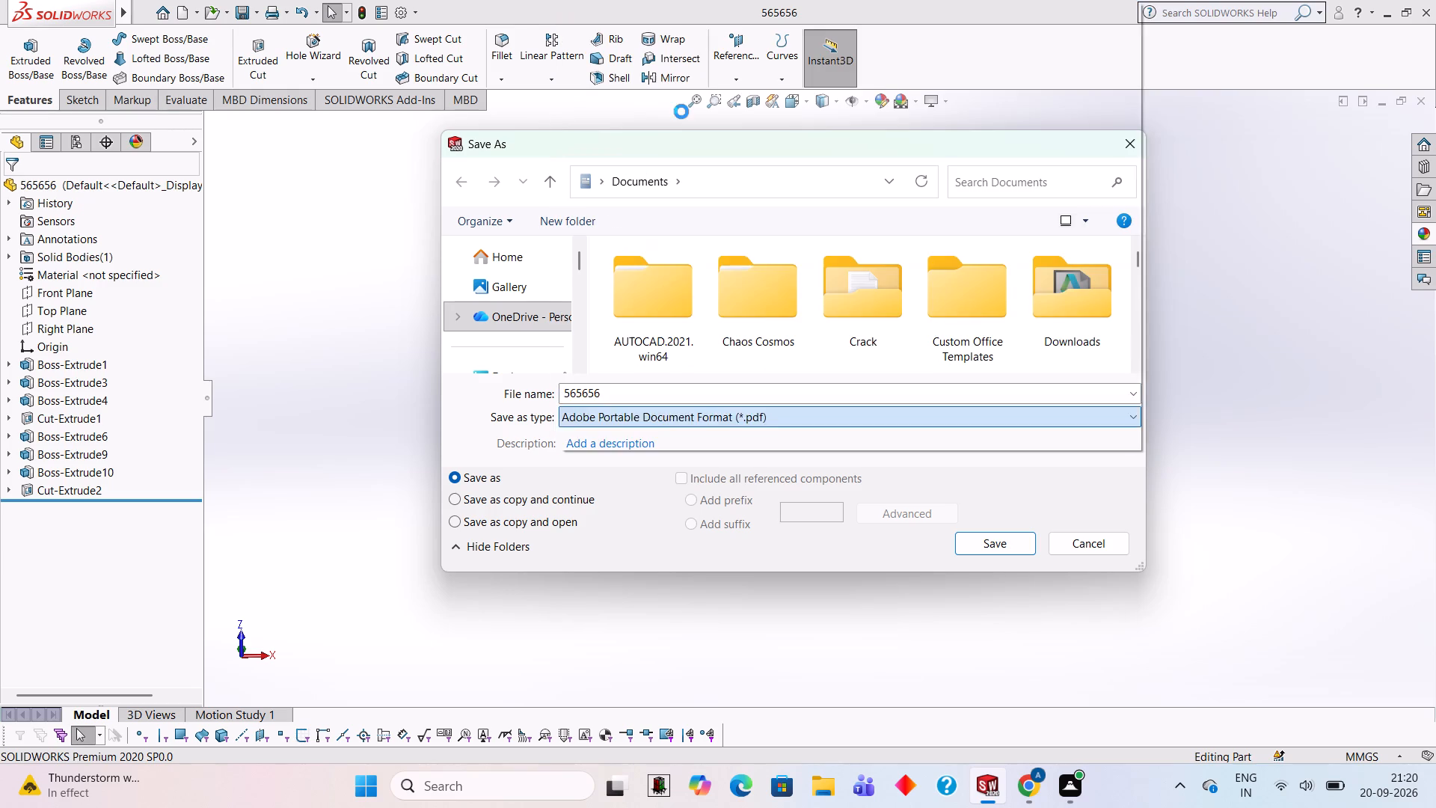
{"action": "left_click", "coordinate": [990, 573]}
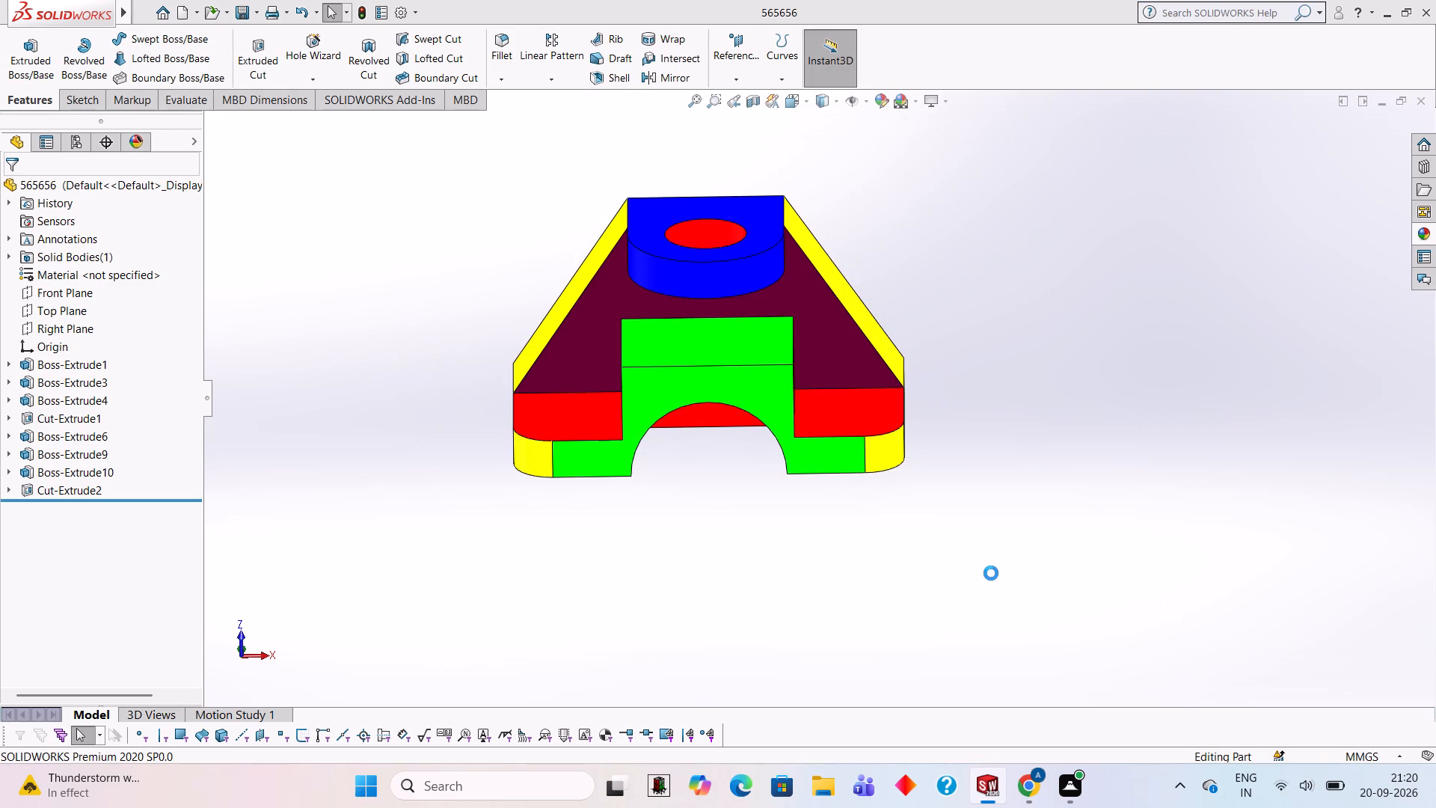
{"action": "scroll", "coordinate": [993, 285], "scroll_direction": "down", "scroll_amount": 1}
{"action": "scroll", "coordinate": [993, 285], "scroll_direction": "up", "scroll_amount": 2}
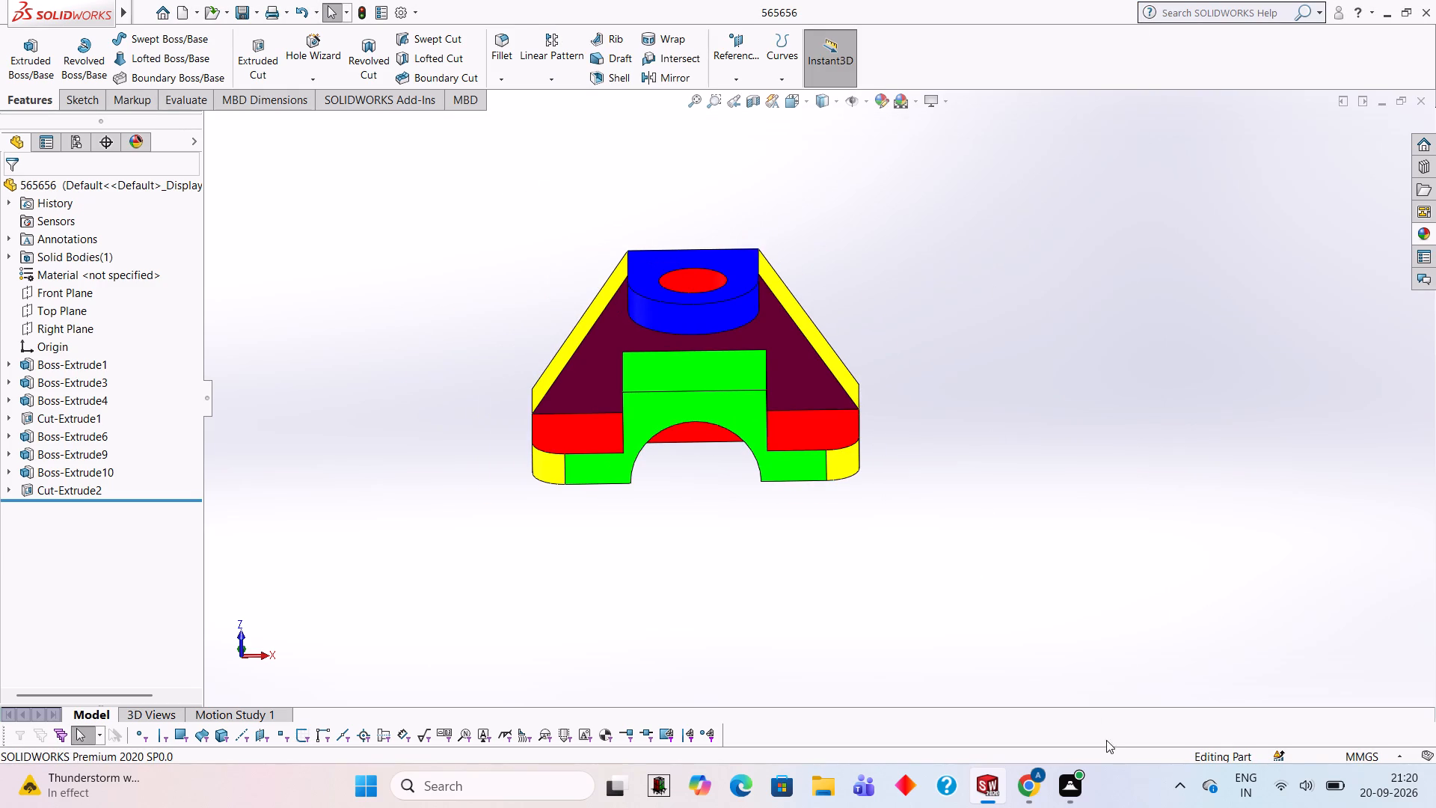